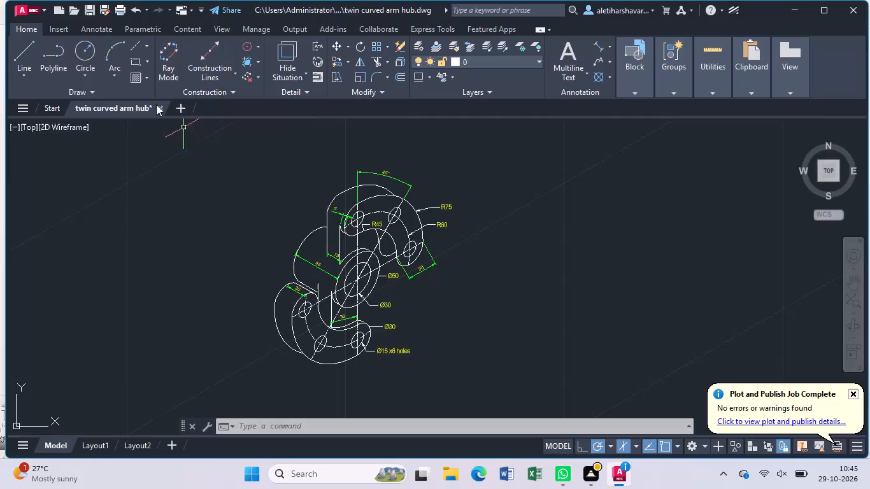
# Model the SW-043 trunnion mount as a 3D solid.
# Close the twin curved arm hub drawing without saving its changes.
pyautogui.click(162, 108)
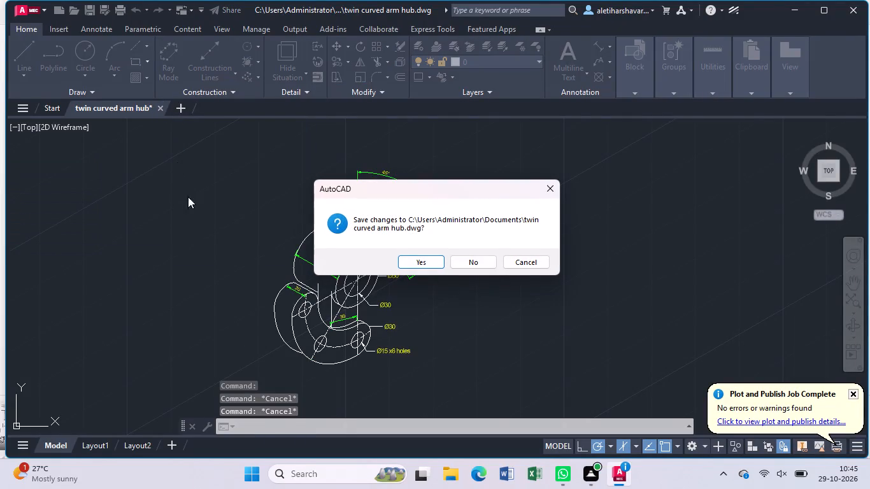
pyautogui.click(464, 260)
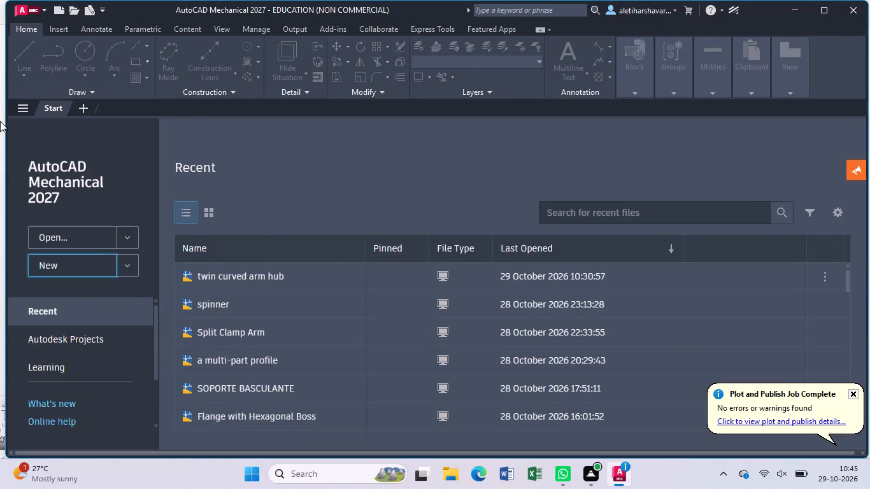
# Create a new drawing and switch the workspace to 3D Modeling.
pyautogui.click(97, 266)
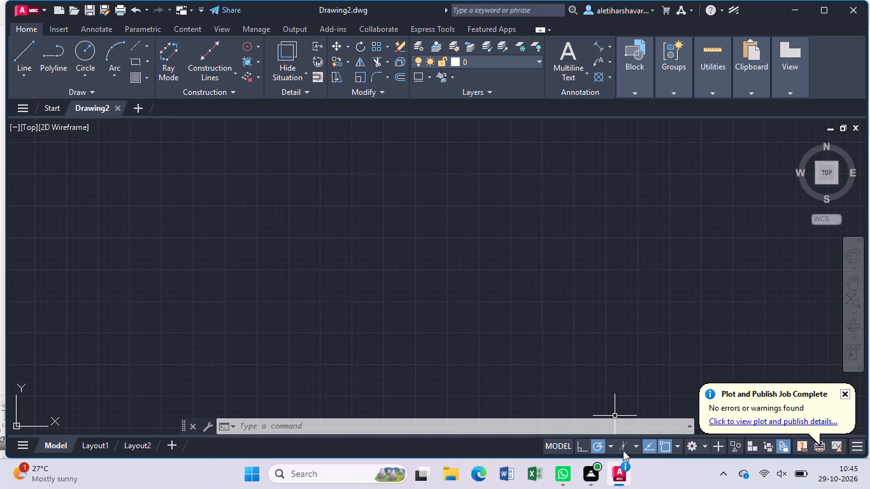
pyautogui.click(705, 446)
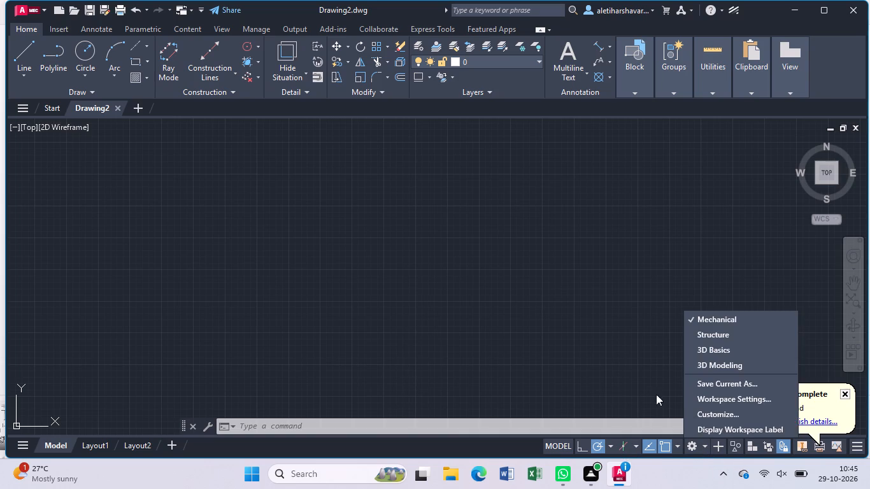
pyautogui.click(718, 365)
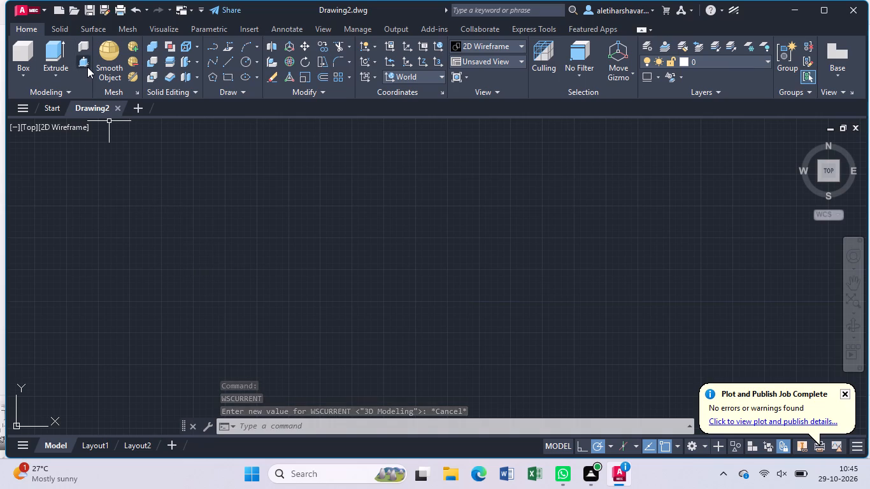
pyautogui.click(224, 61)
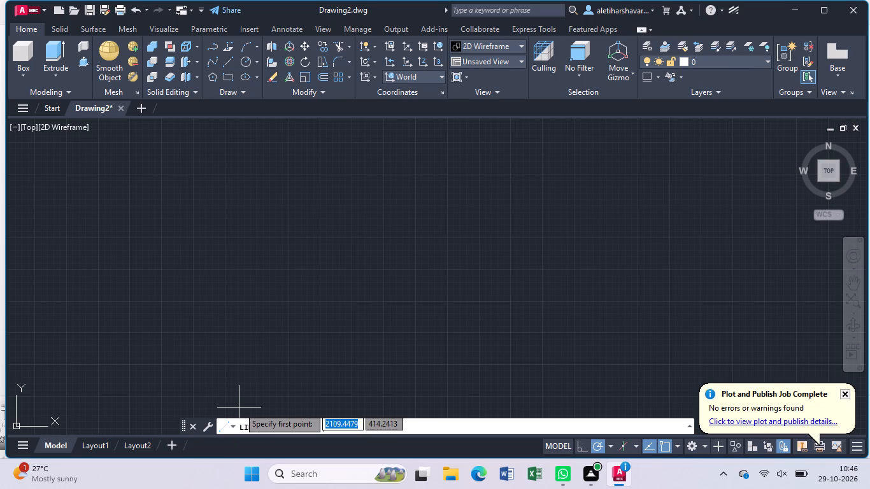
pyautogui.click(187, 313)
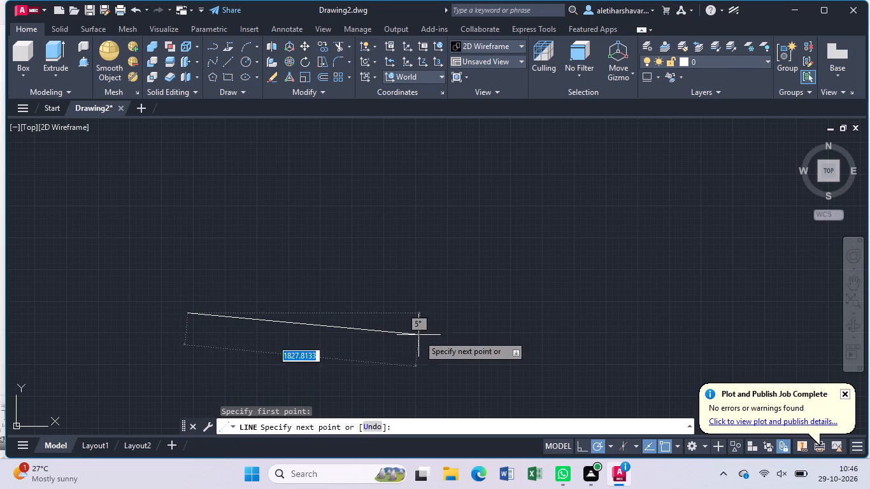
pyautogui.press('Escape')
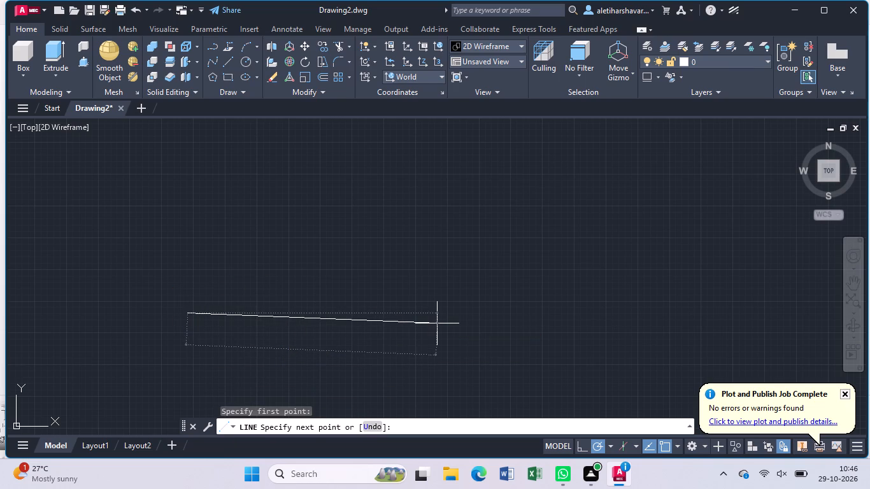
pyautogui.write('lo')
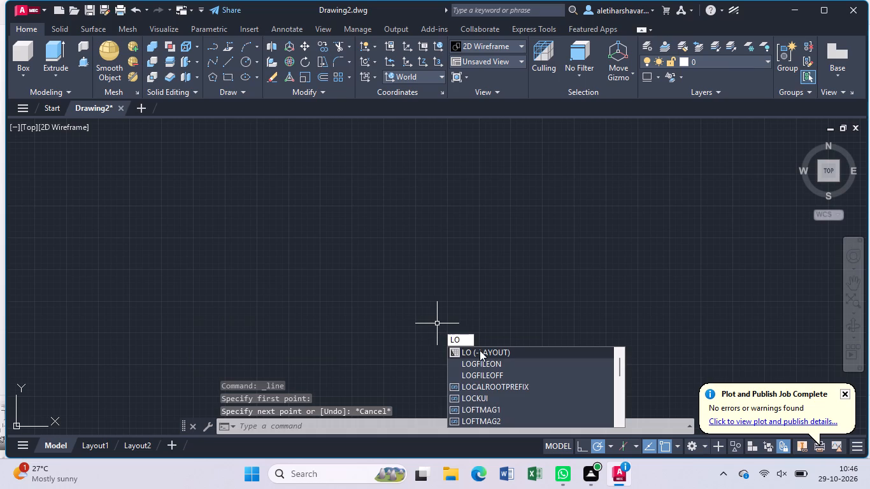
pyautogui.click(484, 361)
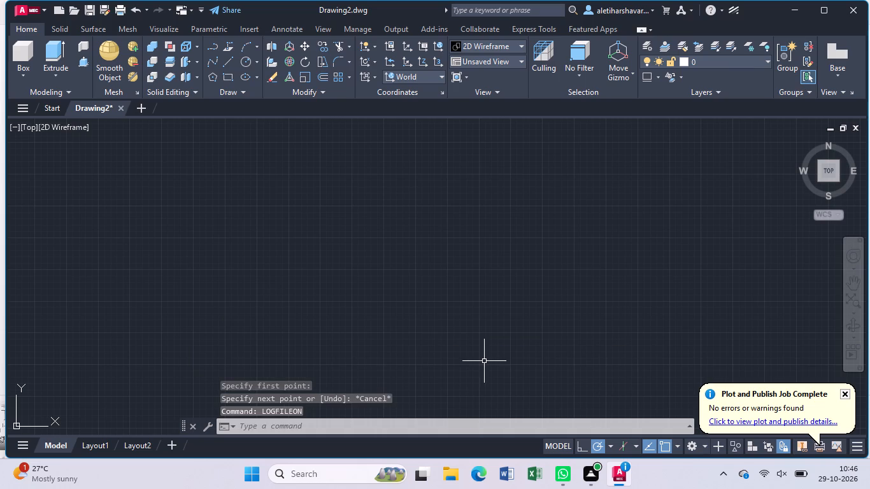
# Set the length precision of the drawing units to one decimal place (0.0).
pyautogui.write('un')
pyautogui.press('Return')
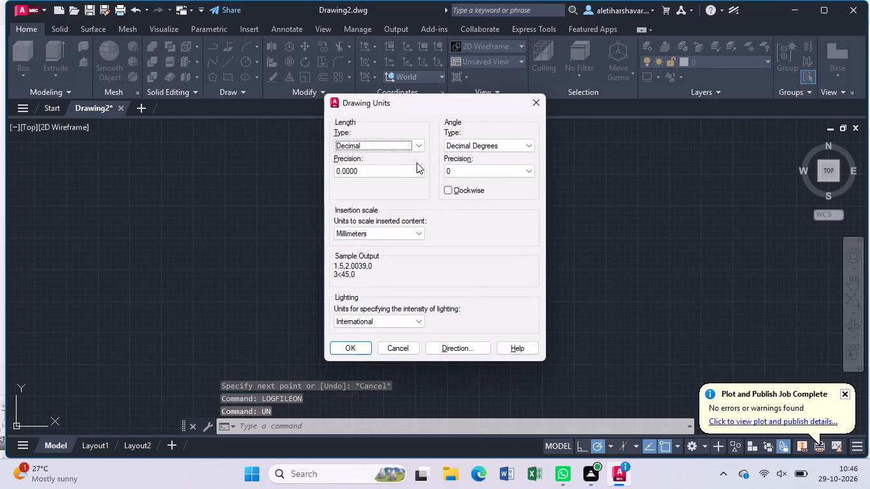
pyautogui.click(418, 167)
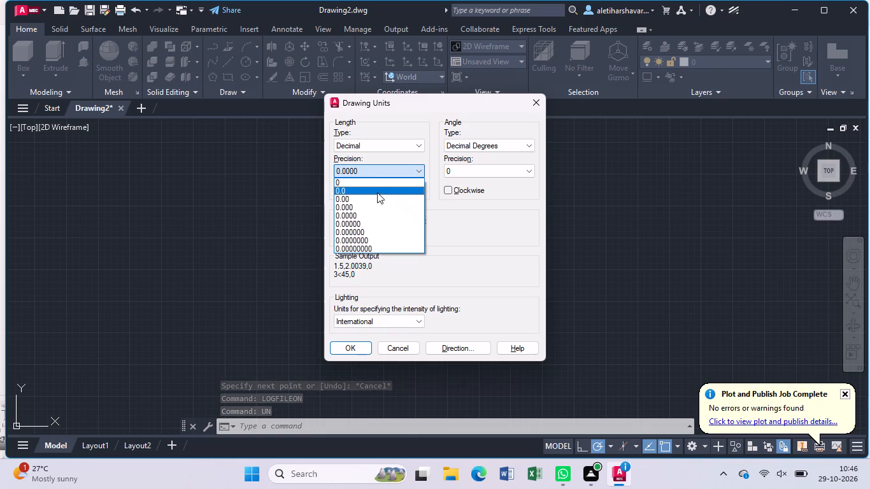
pyautogui.click(377, 192)
pyautogui.click(346, 348)
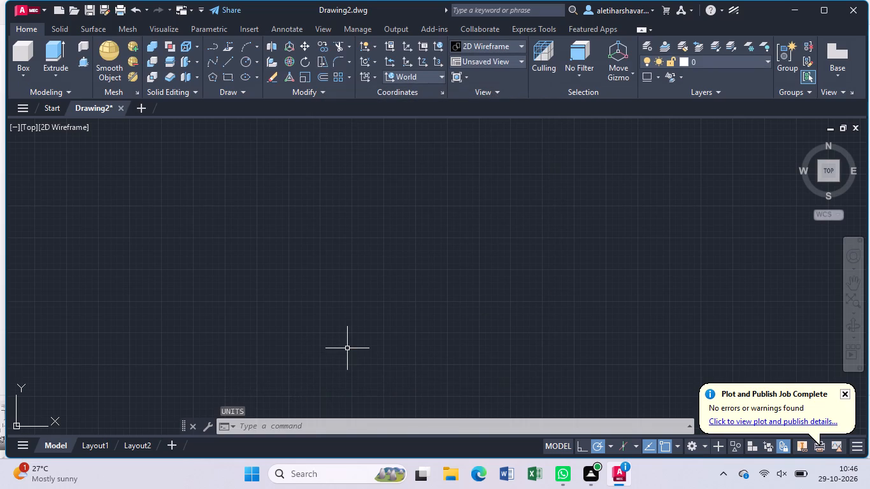
# Draw a horizontal line 150 mm long in the empty drawing as the base edge.
pyautogui.press('l')
pyautogui.press('Return')
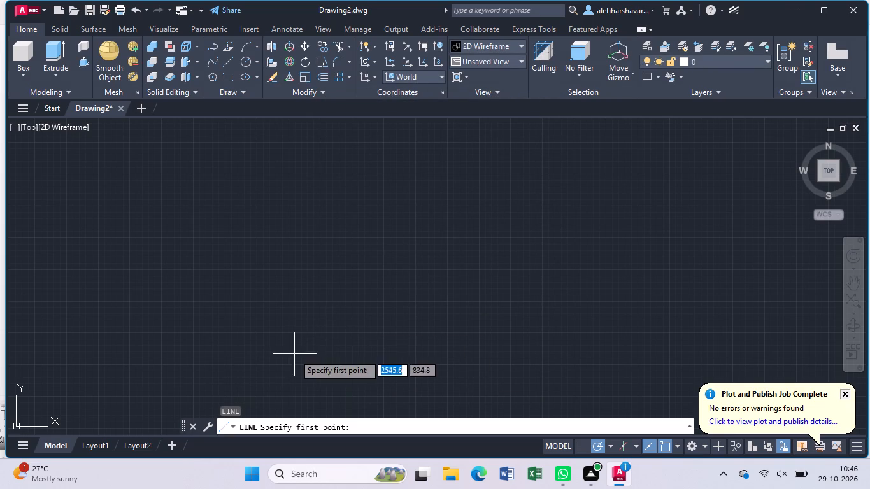
pyautogui.click(215, 334)
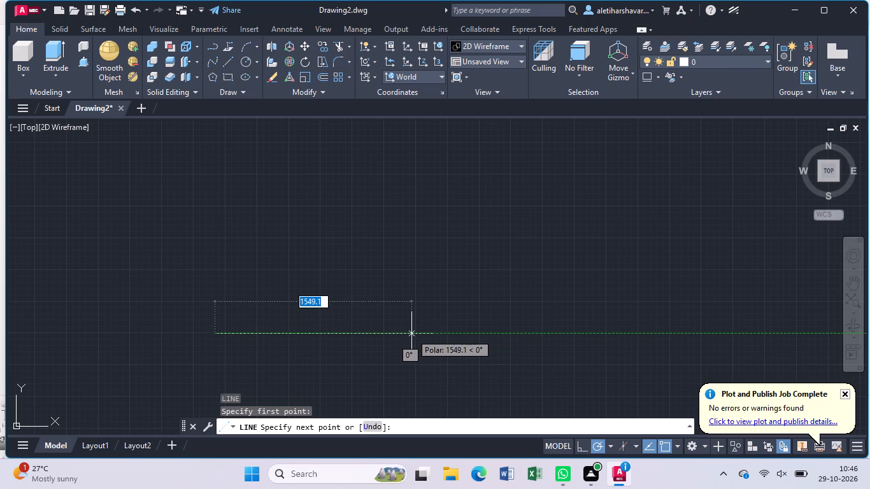
pyautogui.write('15')
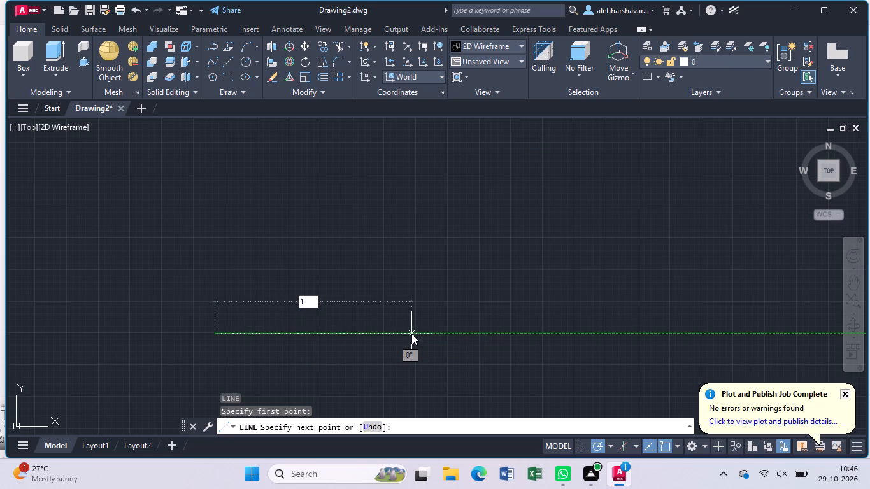
pyautogui.press('0')
pyautogui.press('Return')
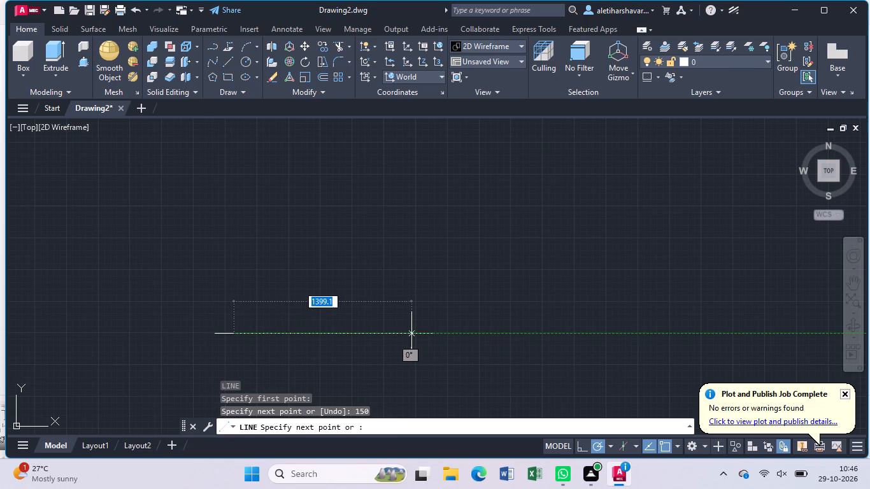
pyautogui.press('Escape')
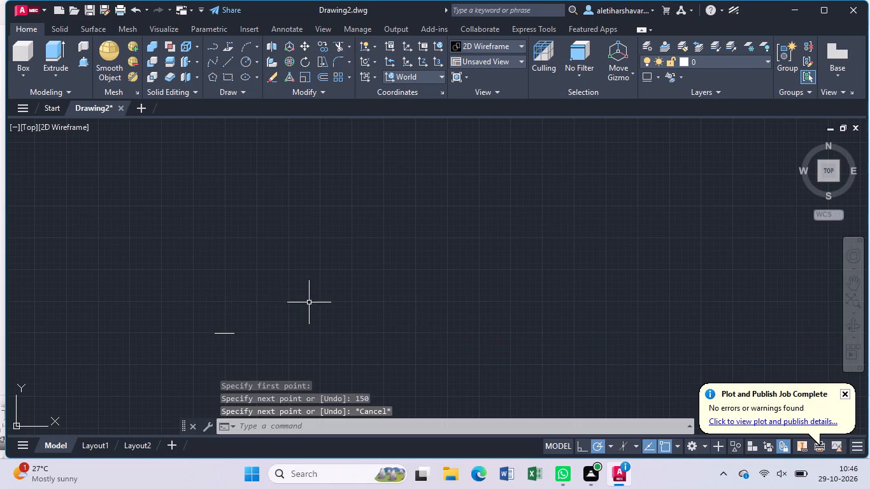
# Complete the rectangle on the base line with a 120 mm vertical from its left end, a 150 mm top edge and a closing right side.
pyautogui.scroll(3, 211, 342)
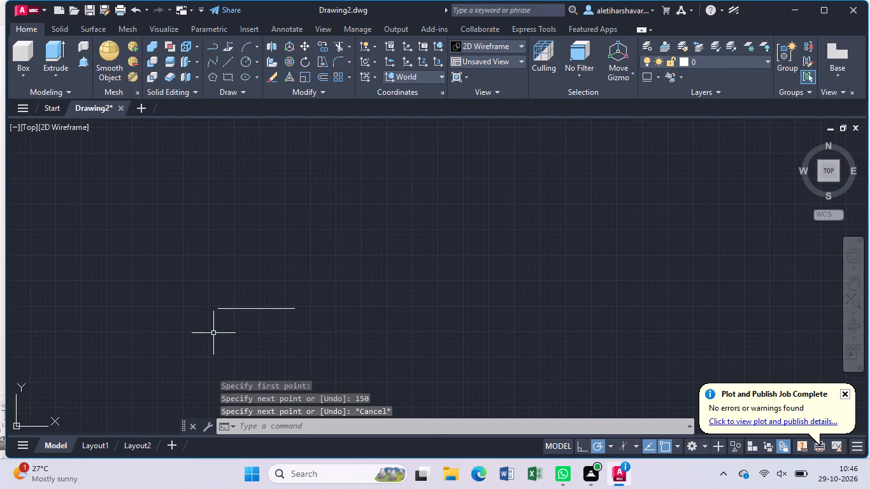
pyautogui.scroll(4, 215, 315)
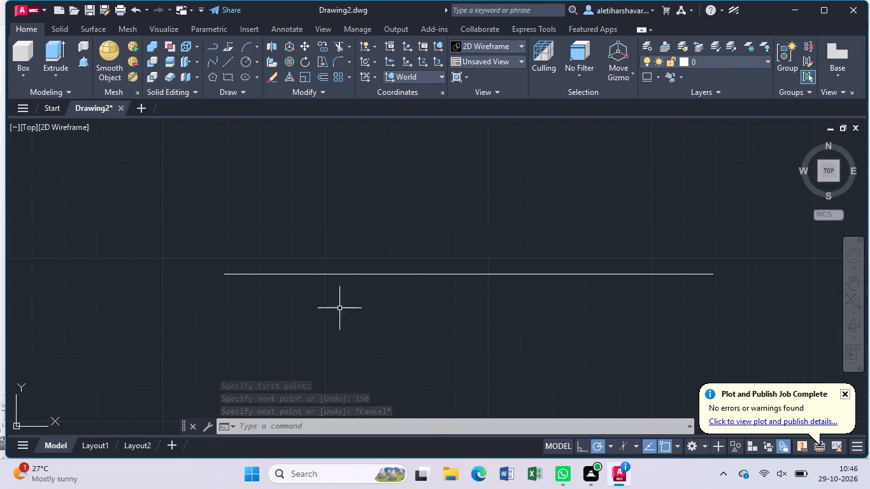
pyautogui.moveTo(417, 288); pyautogui.dragTo(314, 362, button='middle')
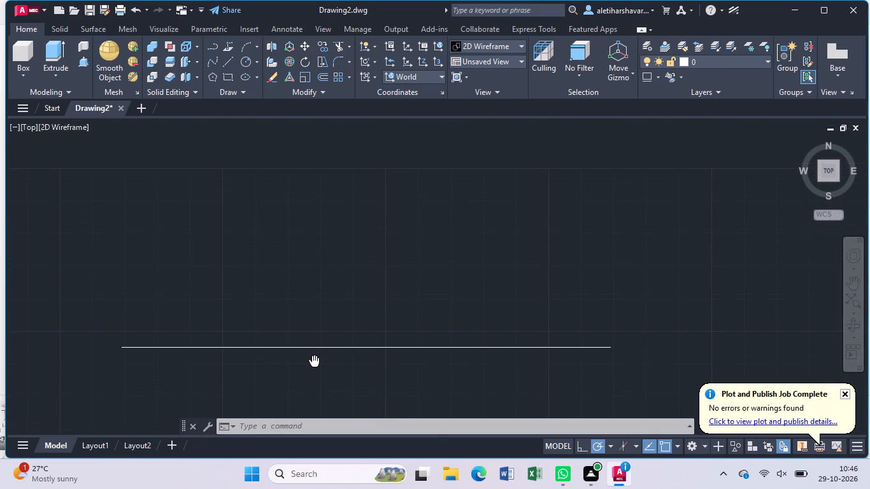
pyautogui.moveTo(314, 362); pyautogui.dragTo(314, 362, button='middle')
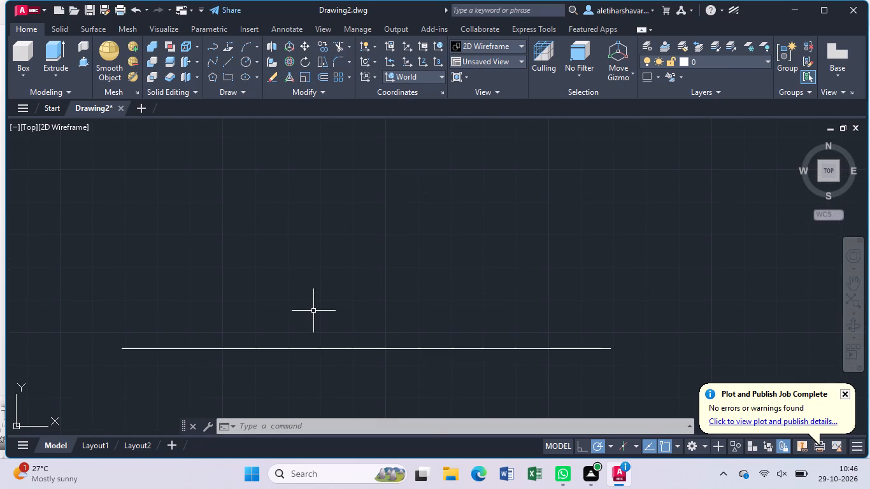
pyautogui.scroll(-1, 313, 311)
pyautogui.press('Escape')
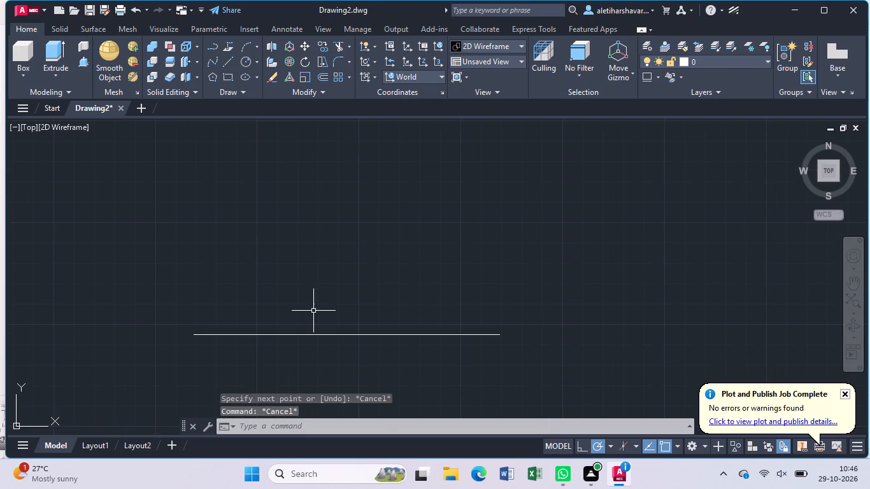
pyautogui.press('l')
pyautogui.press('Return')
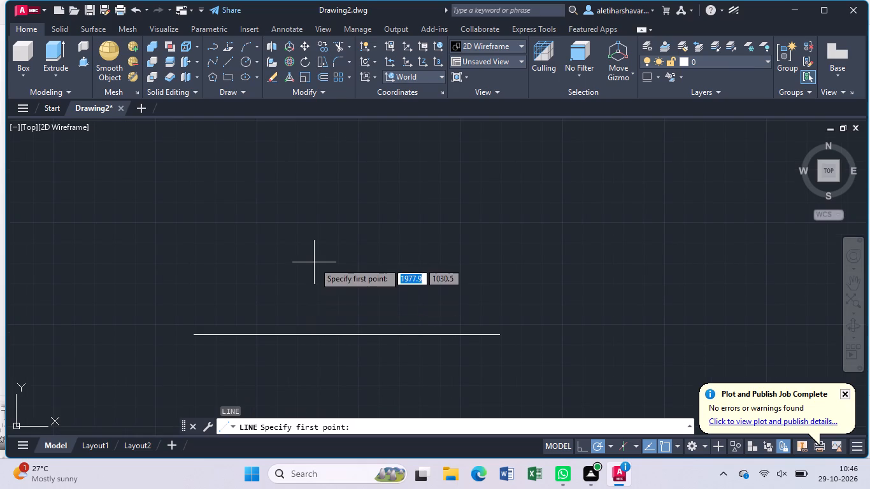
pyautogui.click(194, 332)
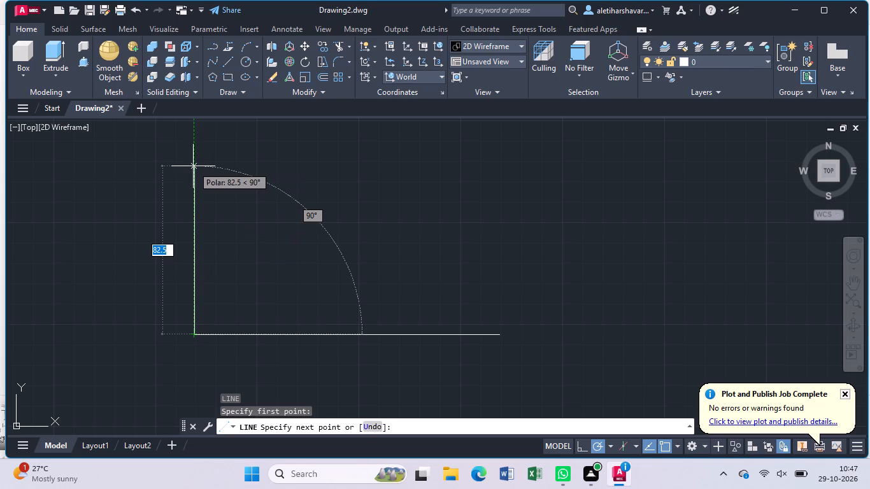
pyautogui.write('12')
pyautogui.press('0')
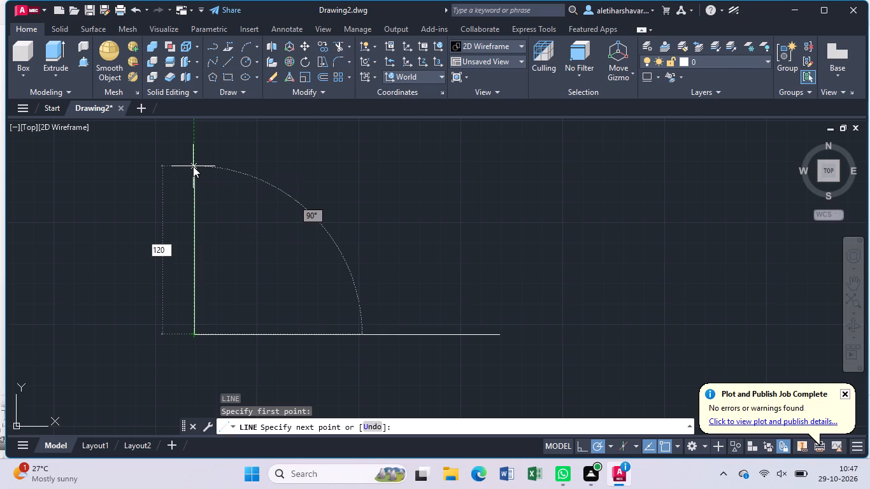
pyautogui.press('Return')
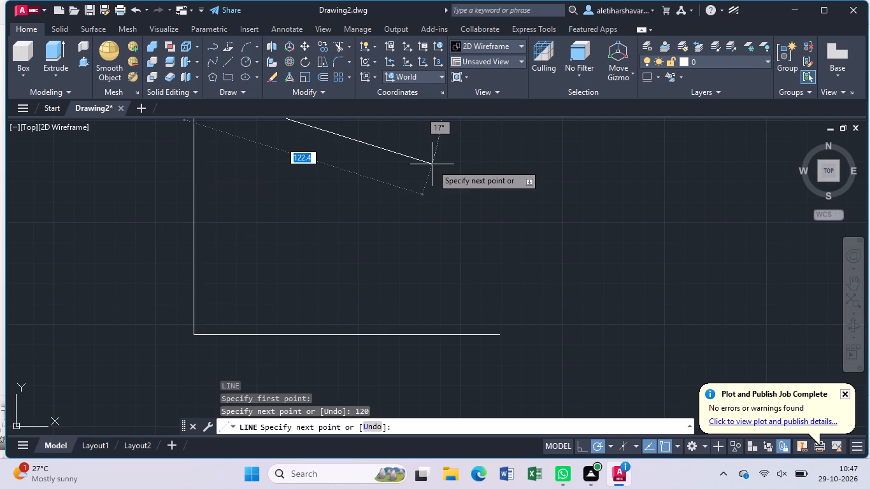
pyautogui.moveTo(432, 164); pyautogui.dragTo(445, 259, button='middle')
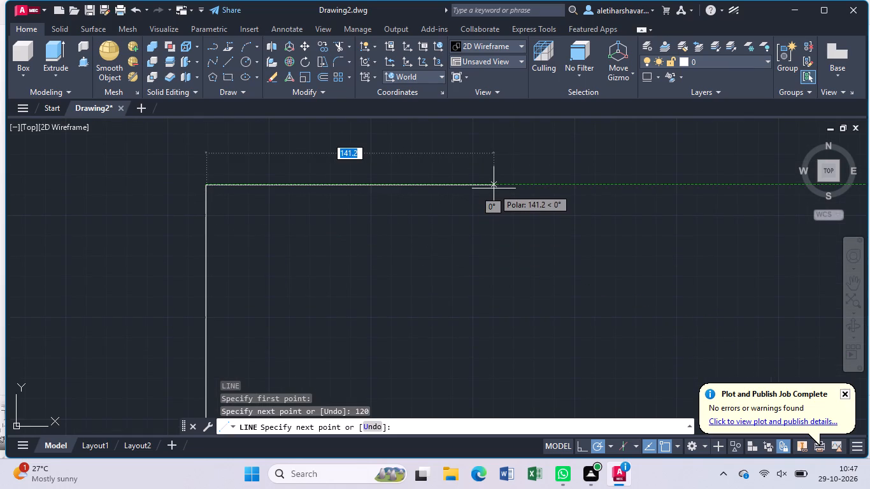
pyautogui.write('15')
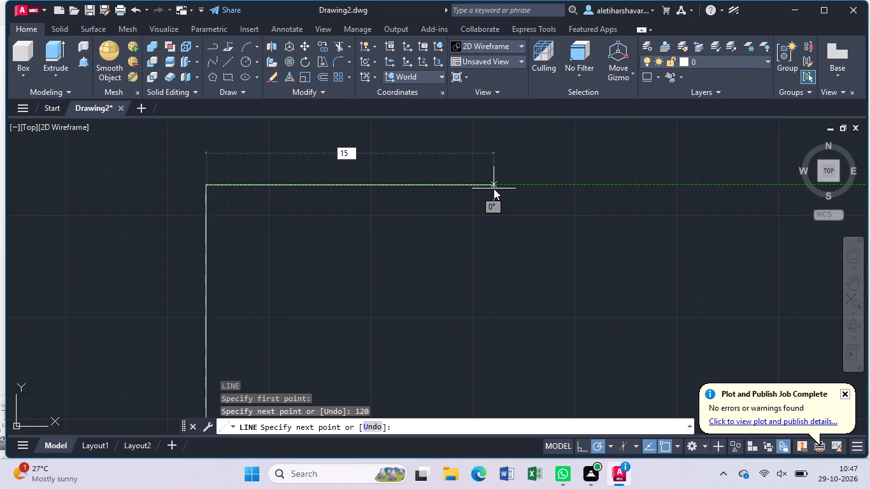
pyautogui.press('0')
pyautogui.press('Return')
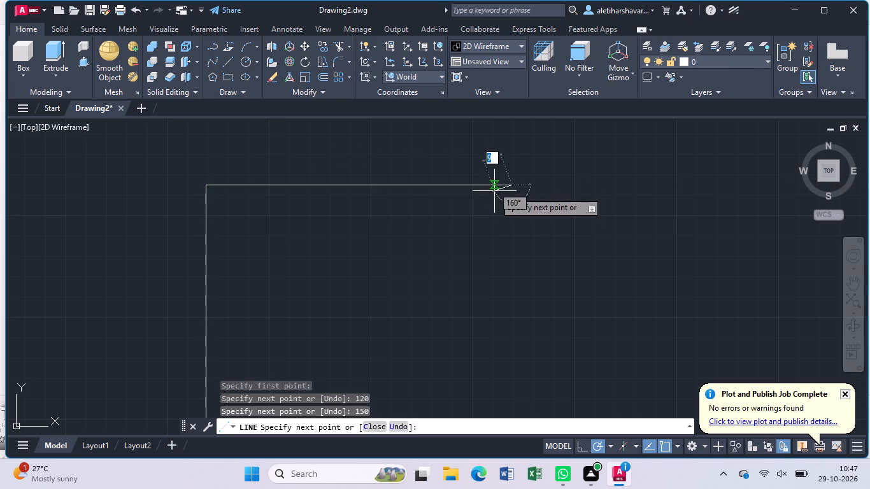
pyautogui.scroll(-1, 525, 210)
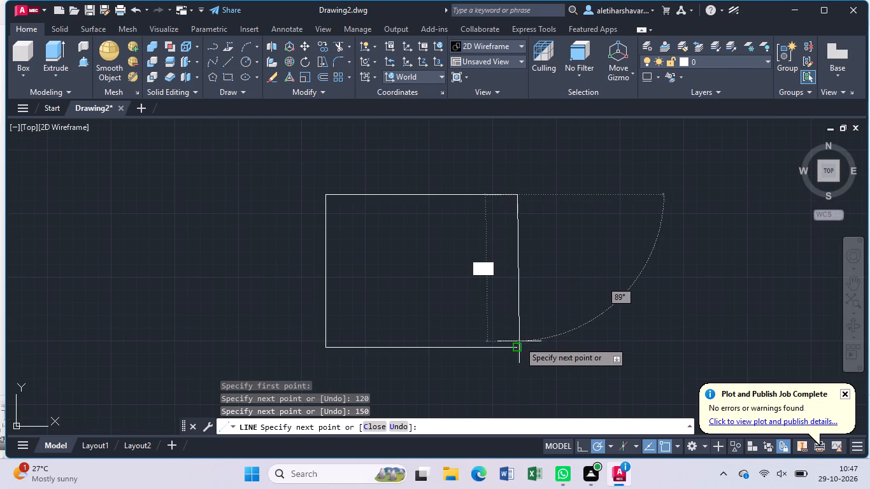
pyautogui.click(519, 344)
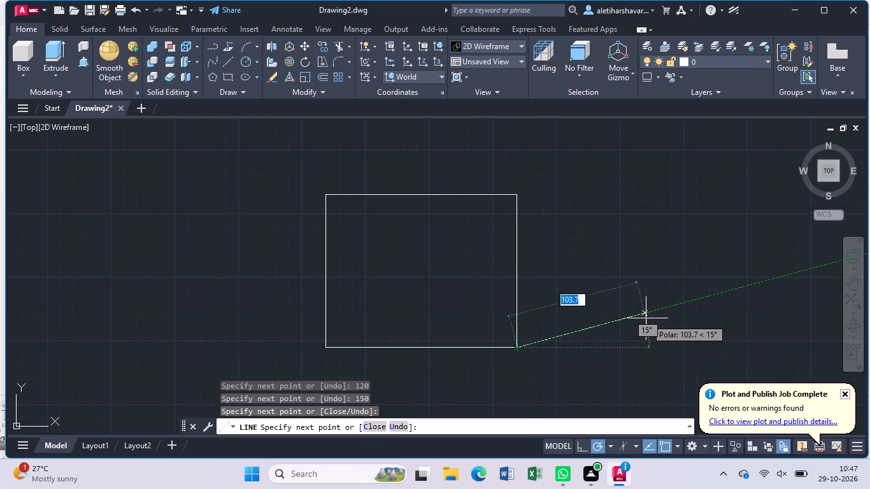
pyautogui.press('Escape')
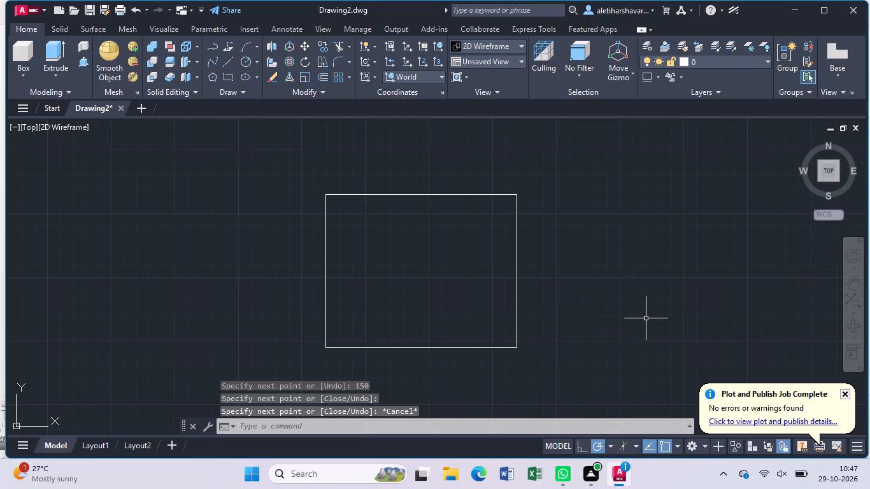
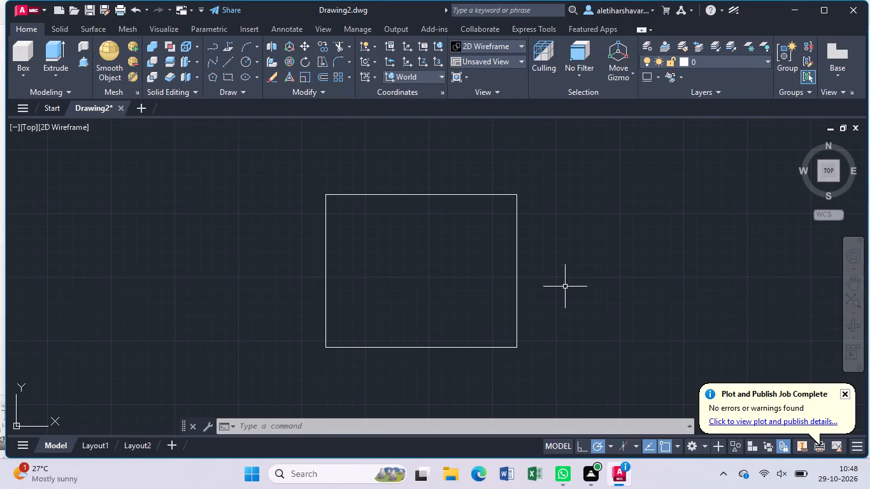
# Draw connected lines from the rectangle's right-side midpoint: 35 mm up, 25 mm left, 70 mm down, and about 137 mm left past the left side.
pyautogui.press('f')
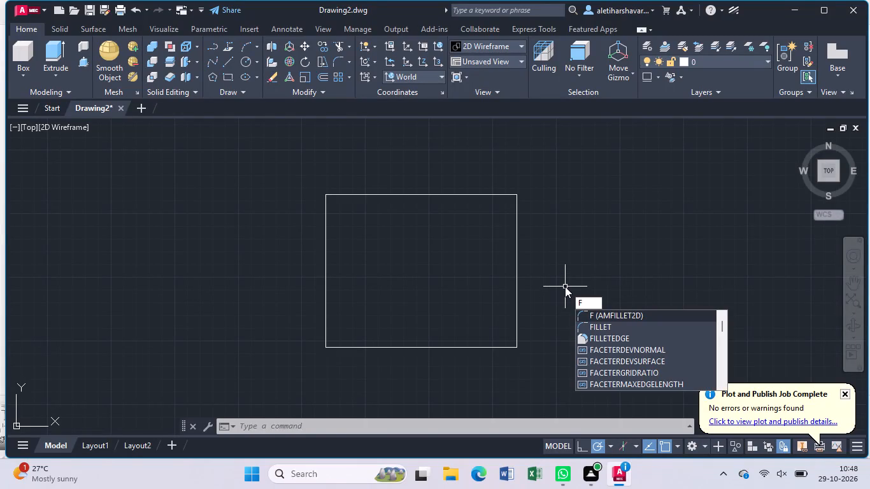
pyautogui.press('Escape')
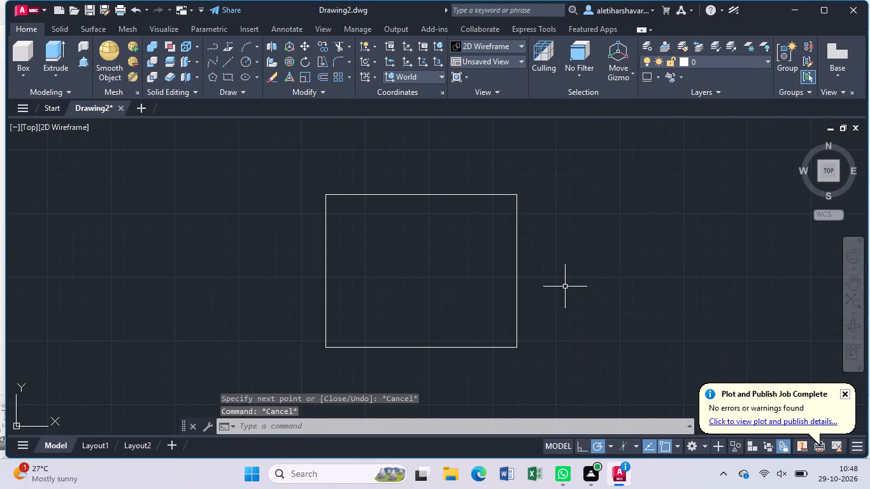
pyautogui.press('l')
pyautogui.press('Return')
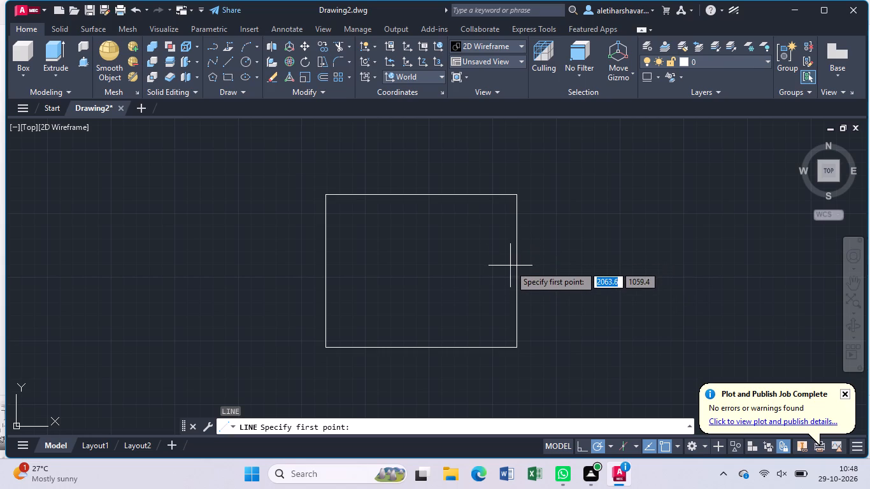
pyautogui.moveTo(517, 271); pyautogui.dragTo(522, 264)
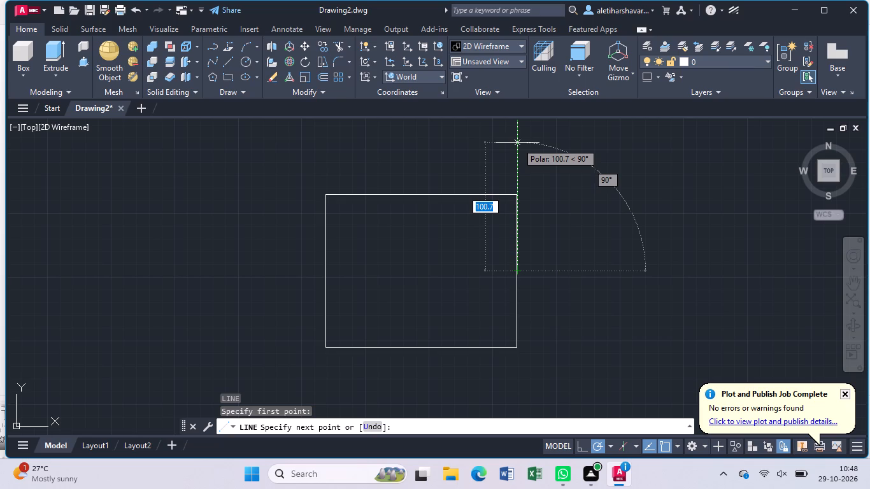
pyautogui.write('35')
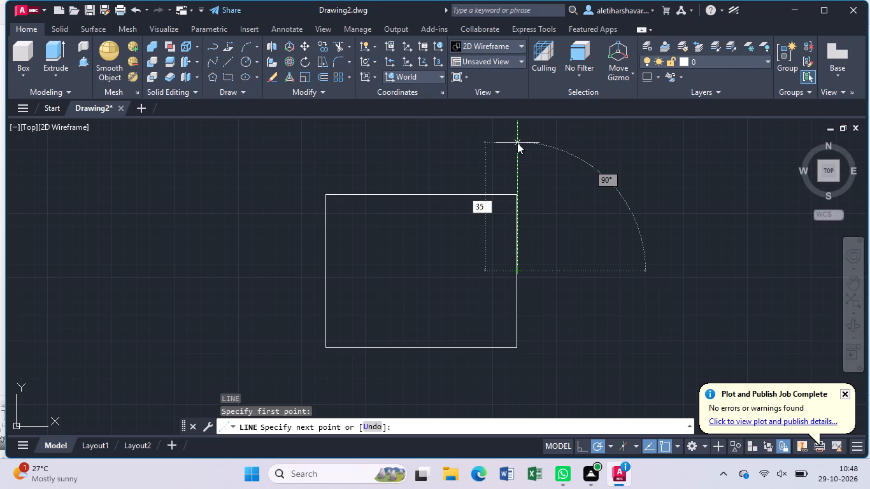
pyautogui.press('Return')
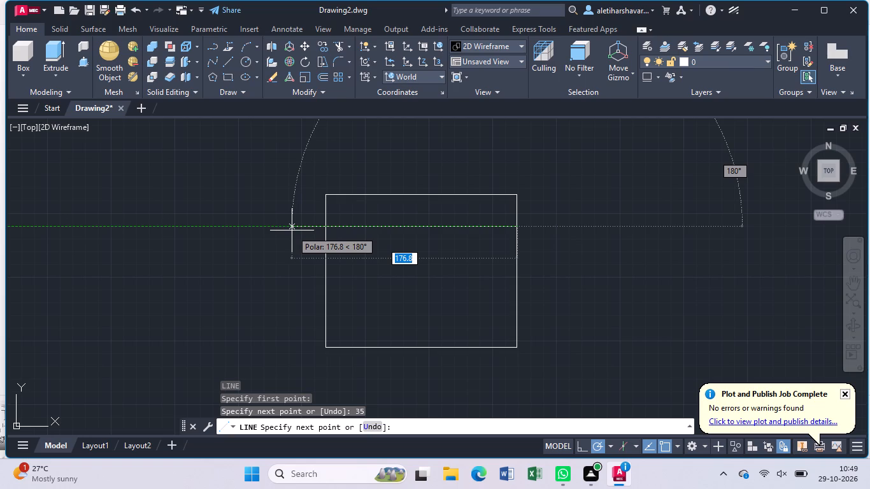
pyautogui.write('25')
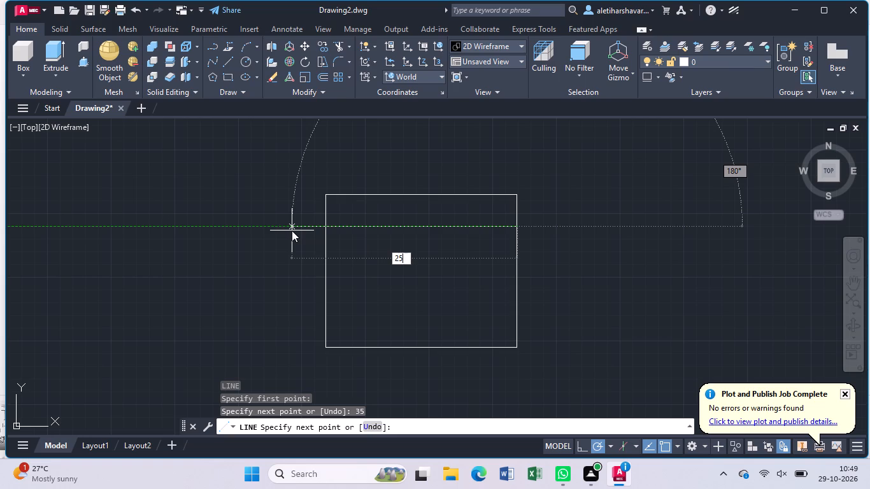
pyautogui.press('Return')
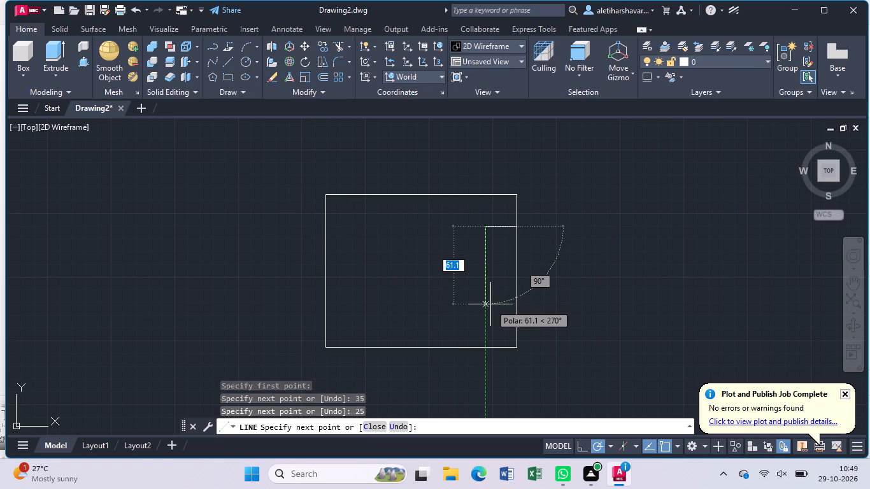
pyautogui.write('70')
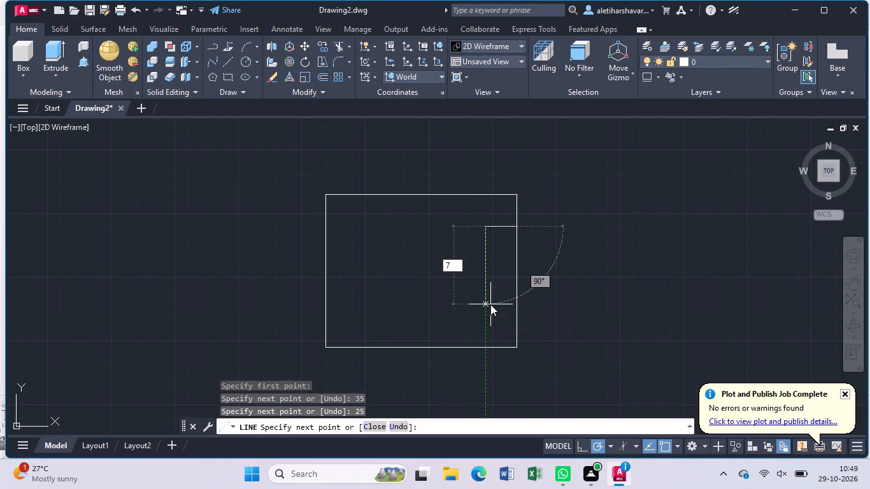
pyautogui.press('Return')
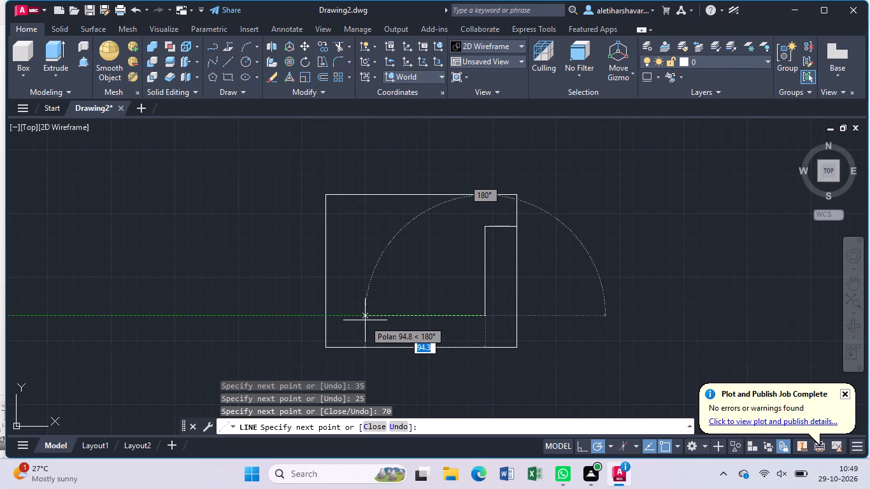
pyautogui.click(310, 318)
pyautogui.press('Escape')
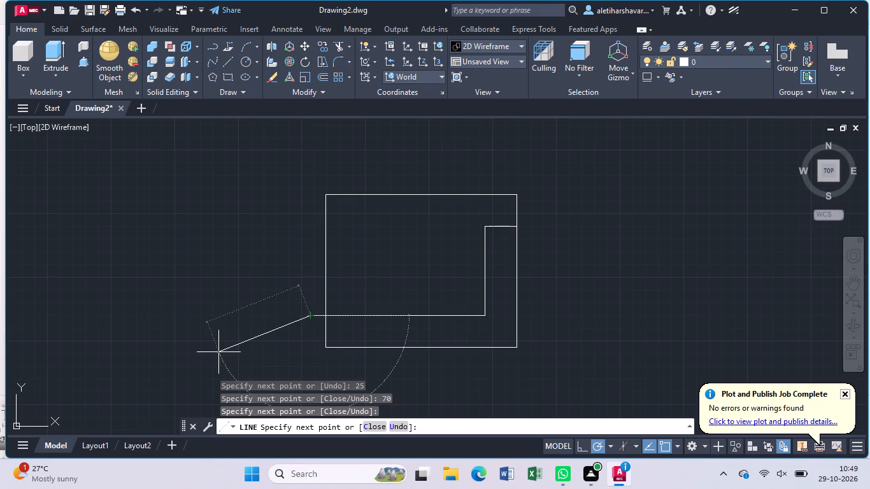
# Draw lines from where the long horizontal line crosses the rectangle's left side: 25 mm right, and 70 mm up.
pyautogui.press('l')
pyautogui.press('Return')
pyautogui.scroll(1, 267, 281)
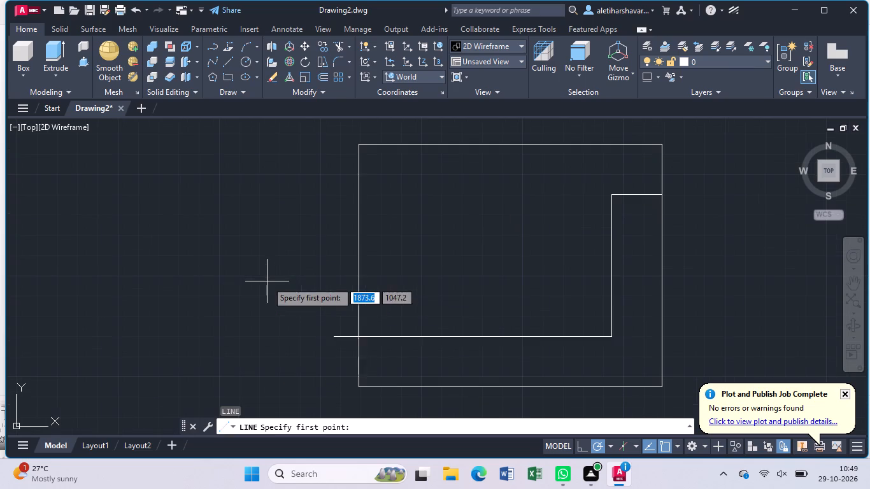
pyautogui.click(360, 339)
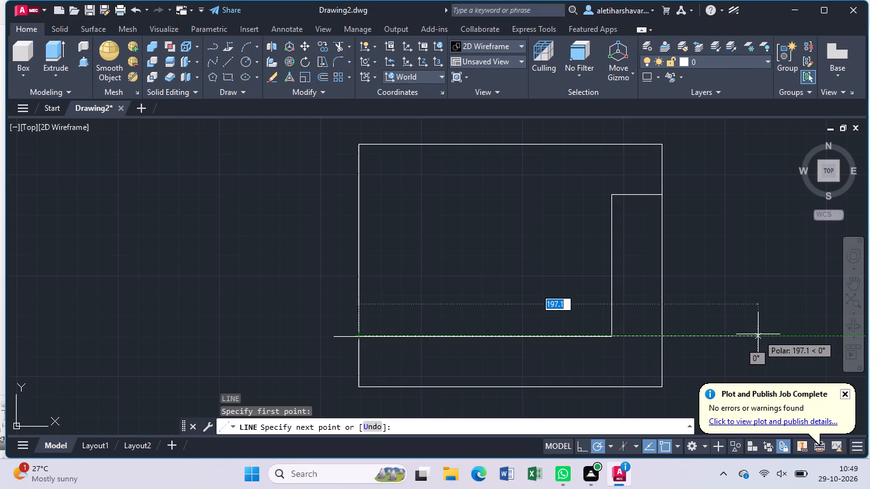
pyautogui.write('25')
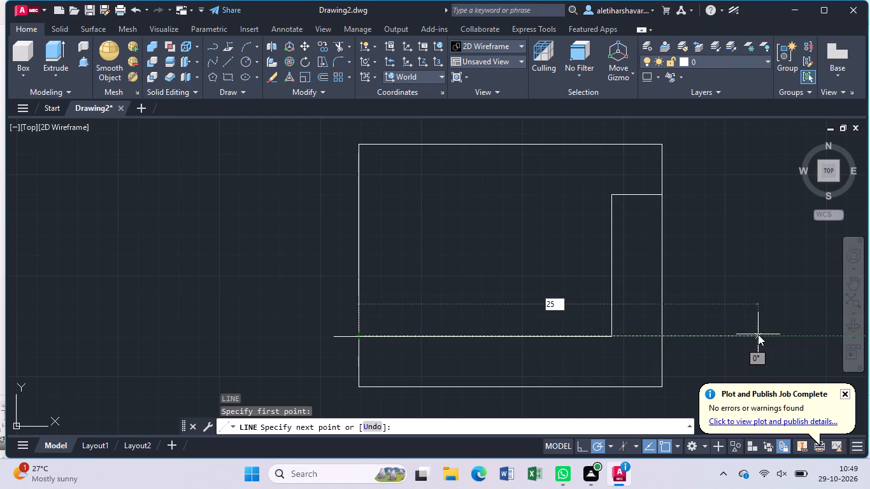
pyautogui.press('Return')
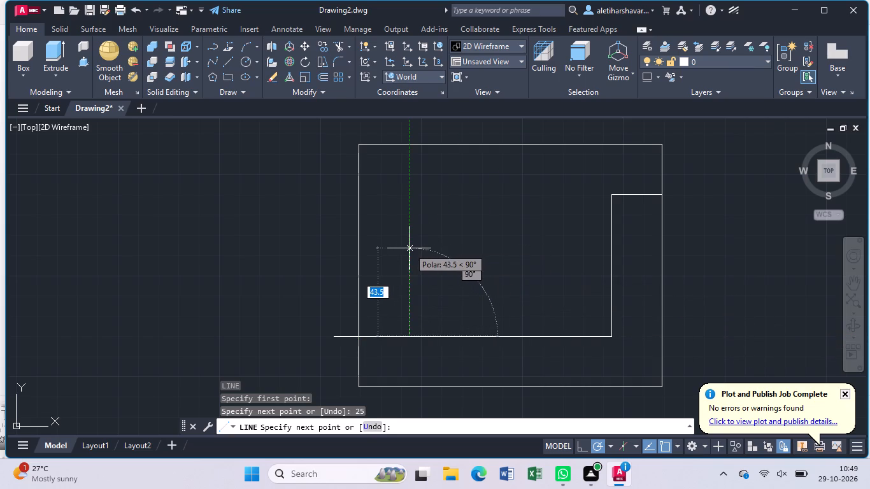
pyautogui.press('7')
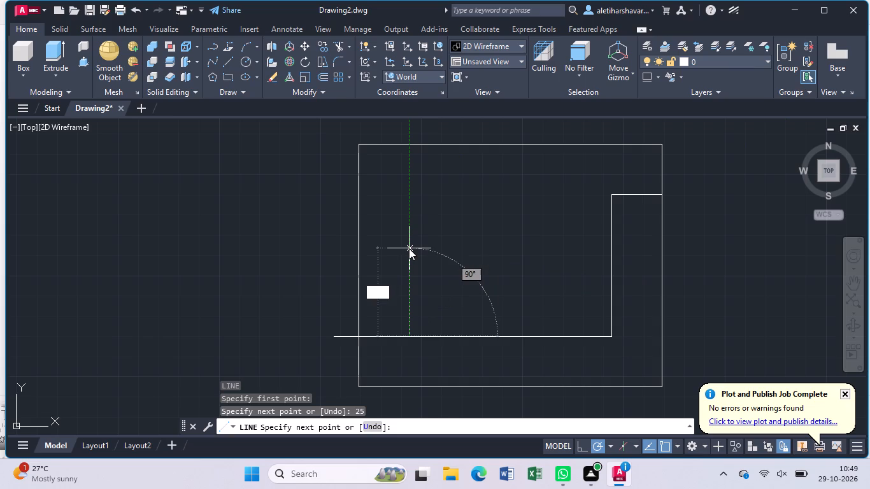
pyautogui.press('0')
pyautogui.press('Return')
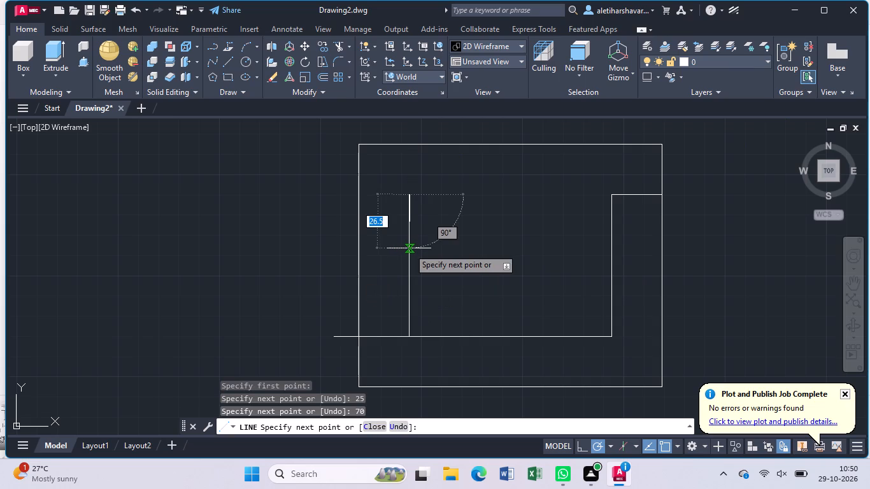
pyautogui.press('Escape')
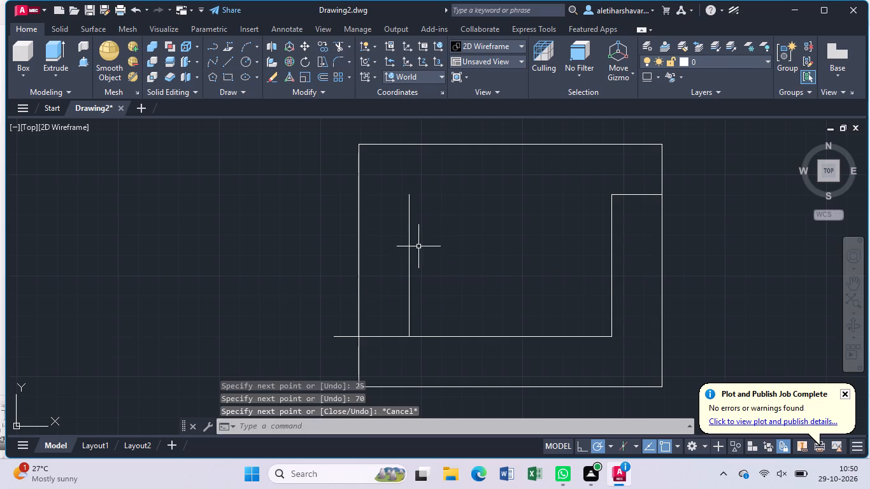
# Delete the long horizontal line and both 25 mm horizontal lines, keeping only the two 70 mm vertical lines inside the rectangle.
pyautogui.click(507, 338)
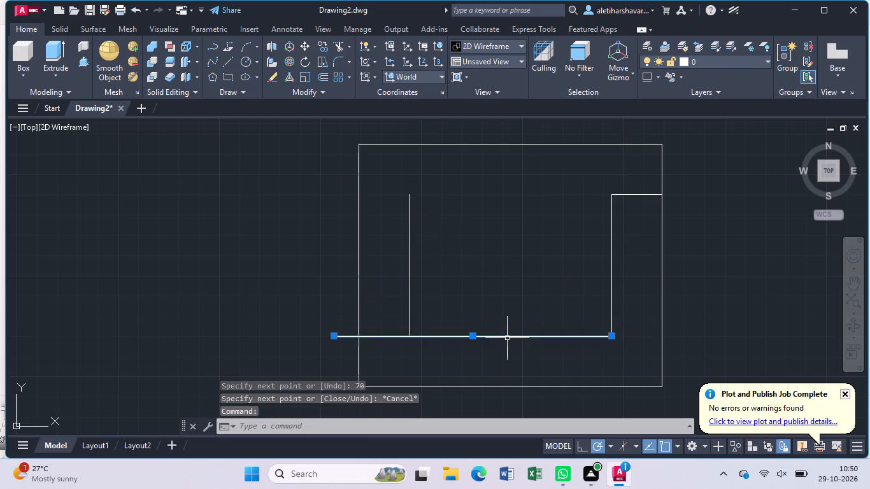
pyautogui.press('Delete')
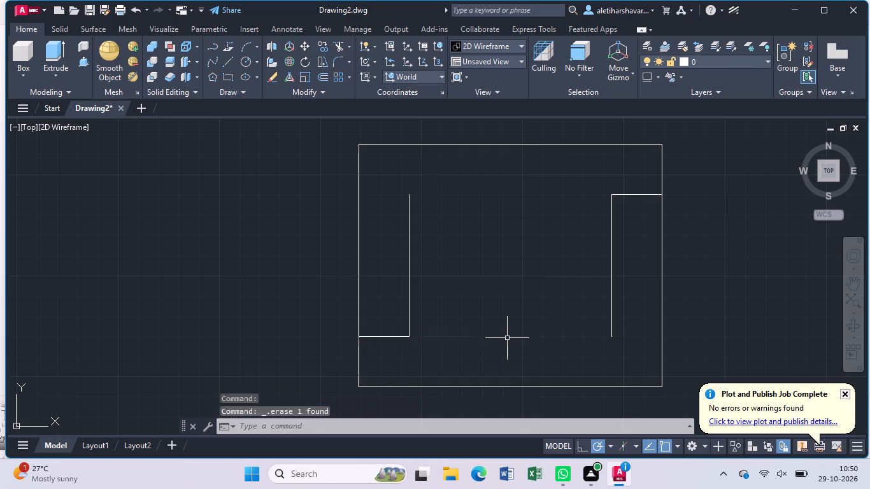
pyautogui.click(390, 337)
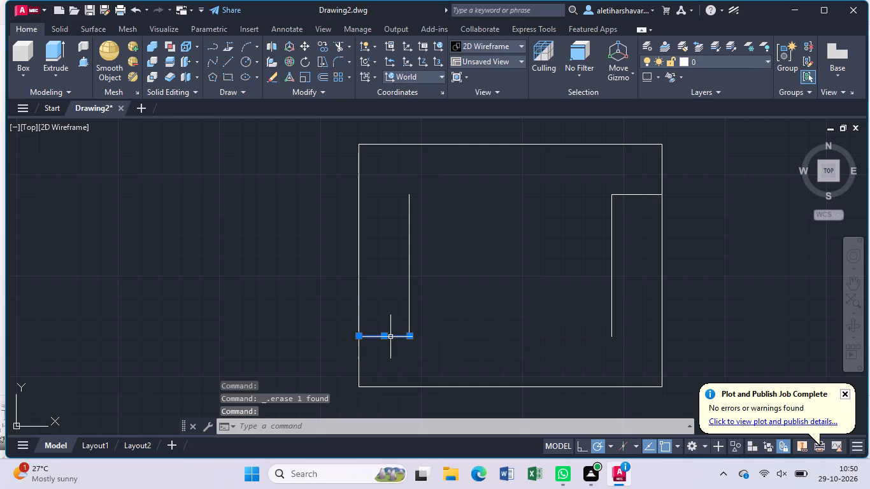
pyautogui.press('Delete')
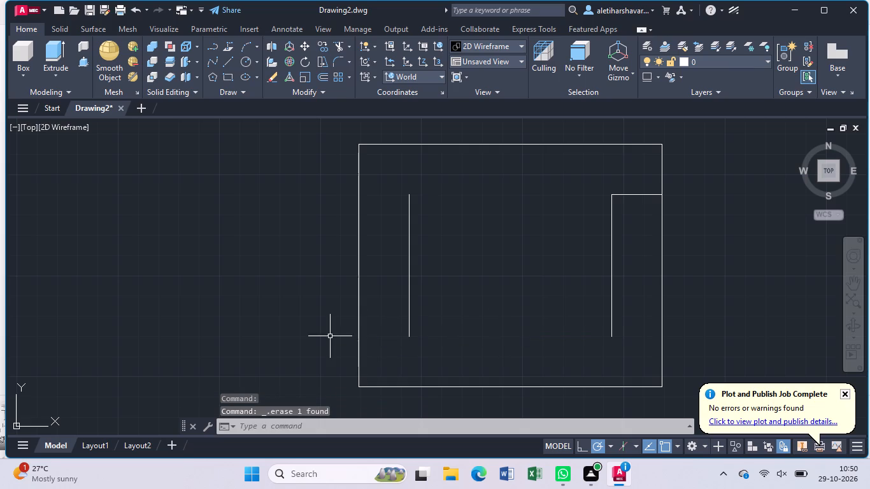
pyautogui.click(641, 194)
pyautogui.press('Delete')
# Draw a circle of radius 7.5 mm centred on the upper end of the right inner vertical line.
pyautogui.press('c')
pyautogui.press('Return')
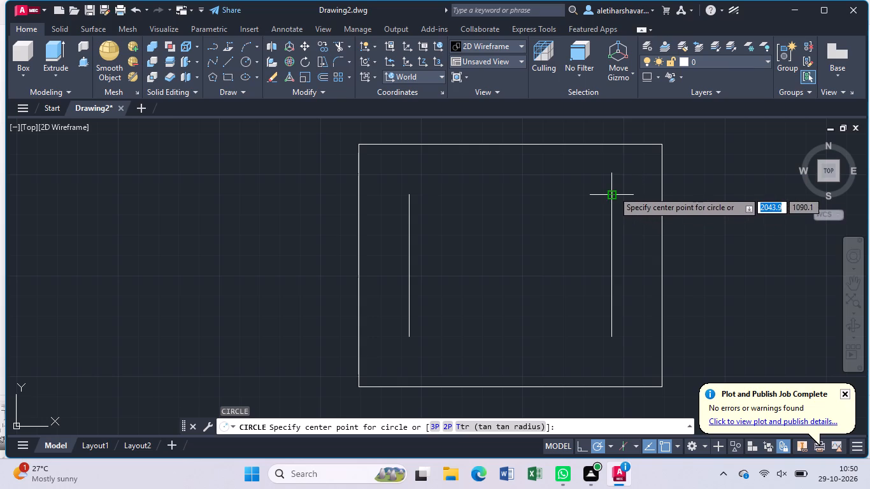
pyautogui.click(613, 191)
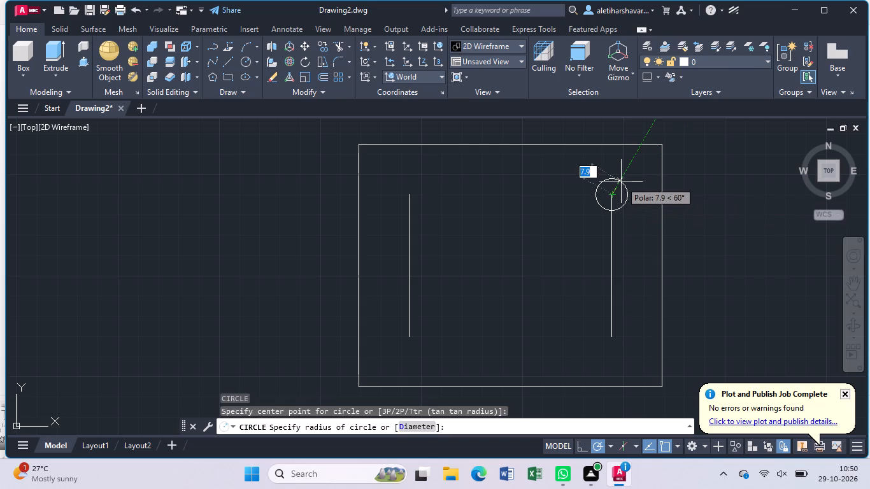
pyautogui.press('7')
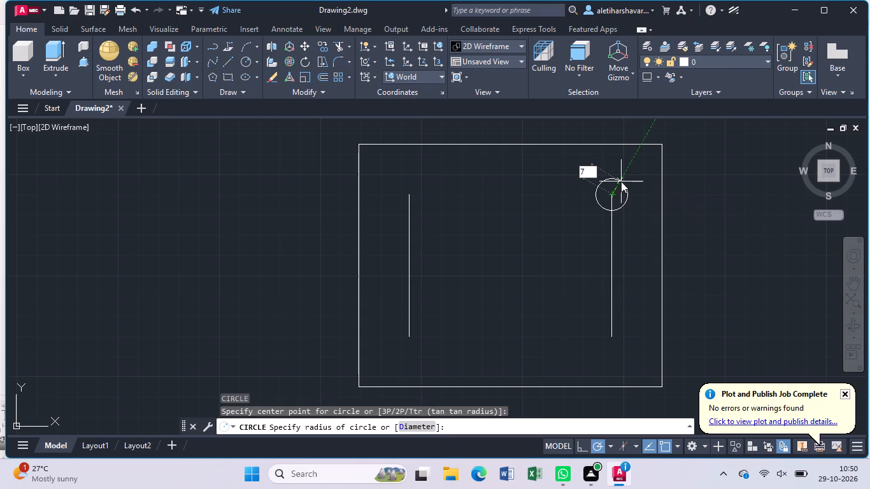
pyautogui.write('.5')
pyautogui.press('Return')
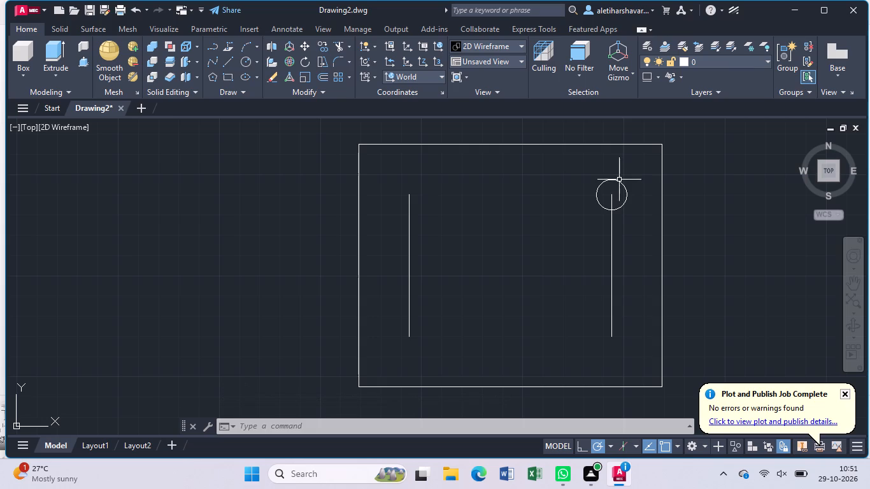
# Draw a concentric circle of radius 12.5 mm around the small circle at the right inner line's upper end.
pyautogui.click(245, 59)
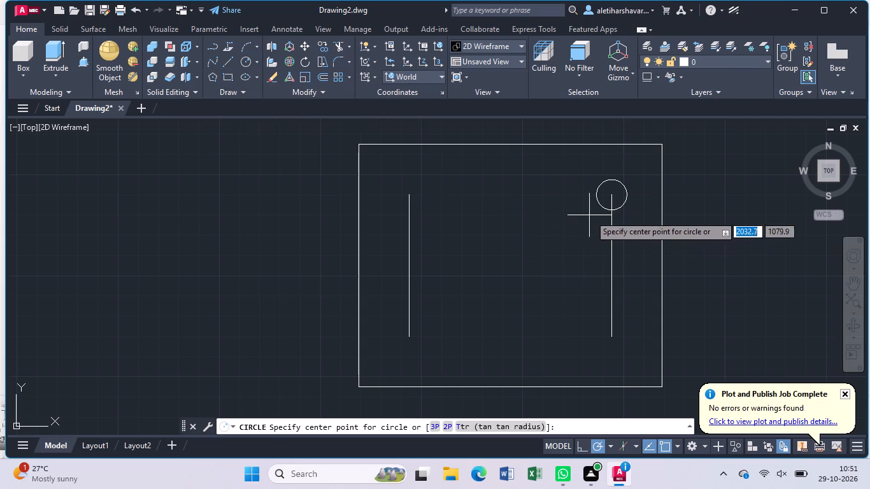
pyautogui.click(615, 195)
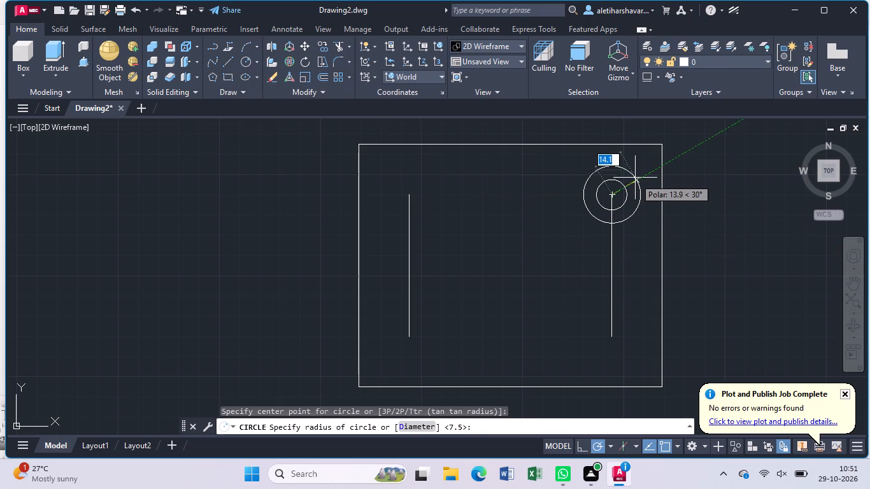
pyautogui.write('12')
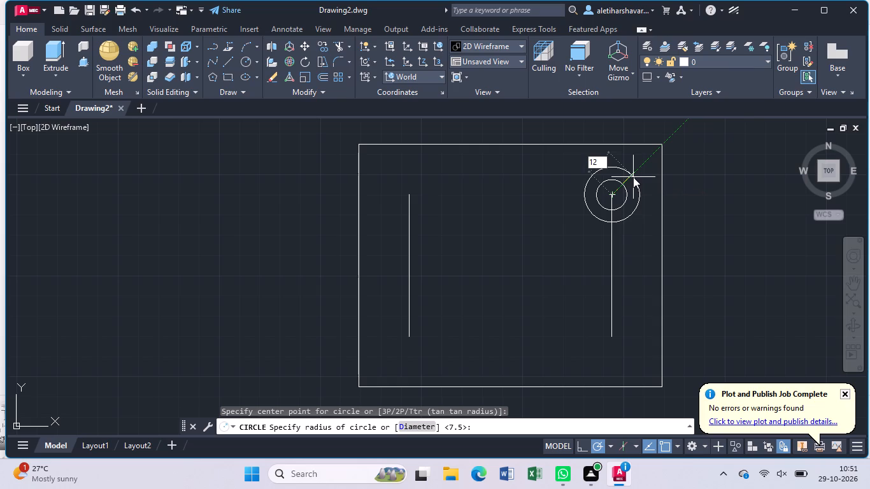
pyautogui.press('.')
pyautogui.press('5')
pyautogui.press('Return')
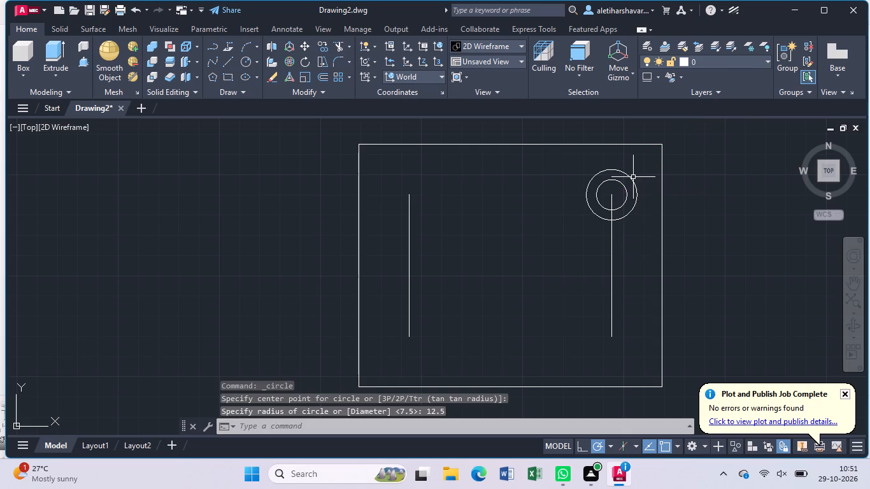
# Draw a circle of radius 25 mm concentric with the two circles at the right inner line's upper end.
pyautogui.press('c')
pyautogui.press('Return')
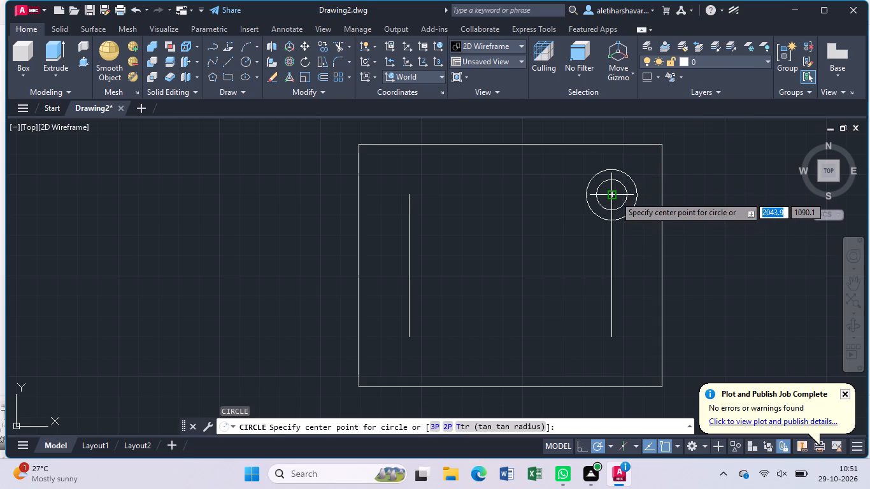
pyautogui.click(610, 198)
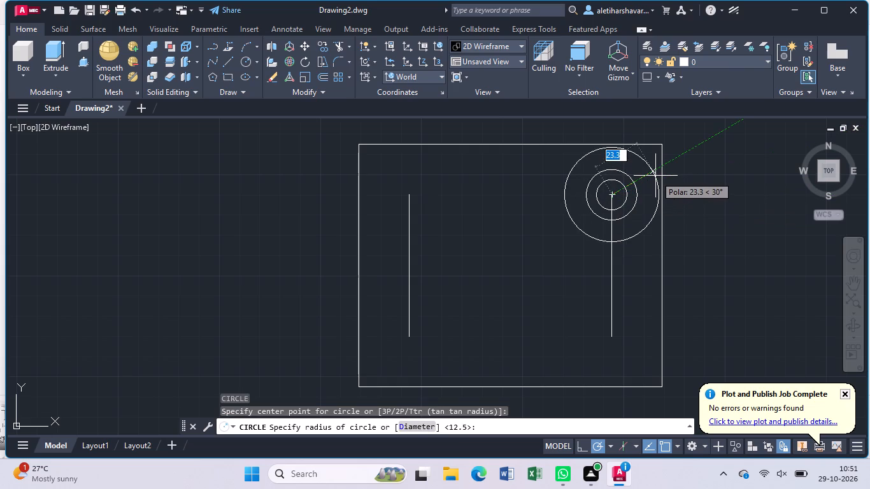
pyautogui.write('25')
pyautogui.press('Return')
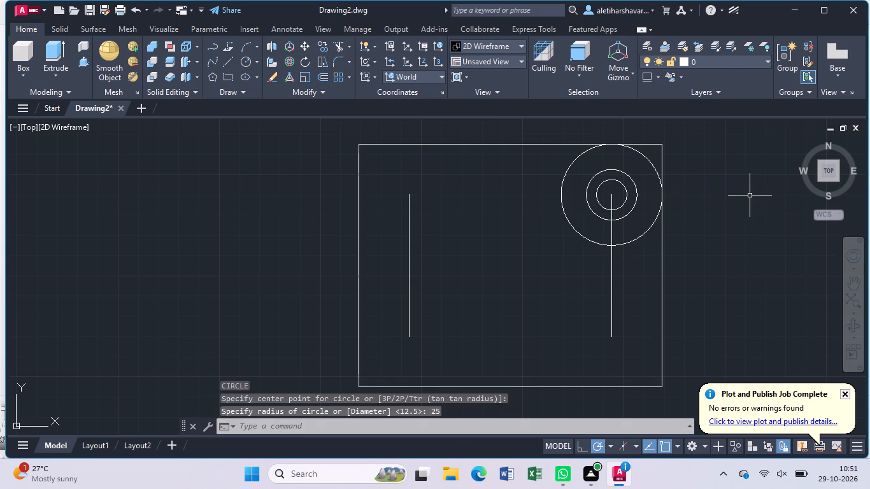
# Trim the rectangle's upper-right corner and the inner part of the 25 mm radius circle, leaving a rounded corner.
pyautogui.write('tr')
pyautogui.press('Return')
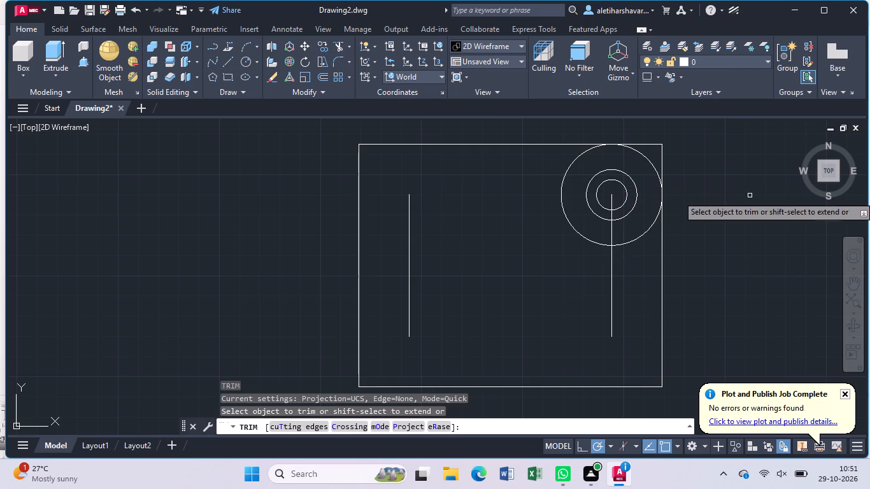
pyautogui.click(644, 146)
pyautogui.click(662, 152)
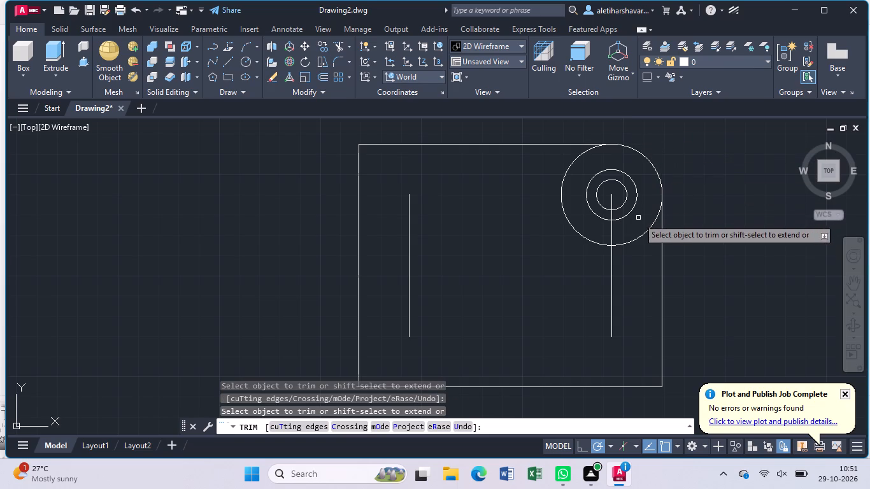
pyautogui.click(641, 238)
pyautogui.click(589, 238)
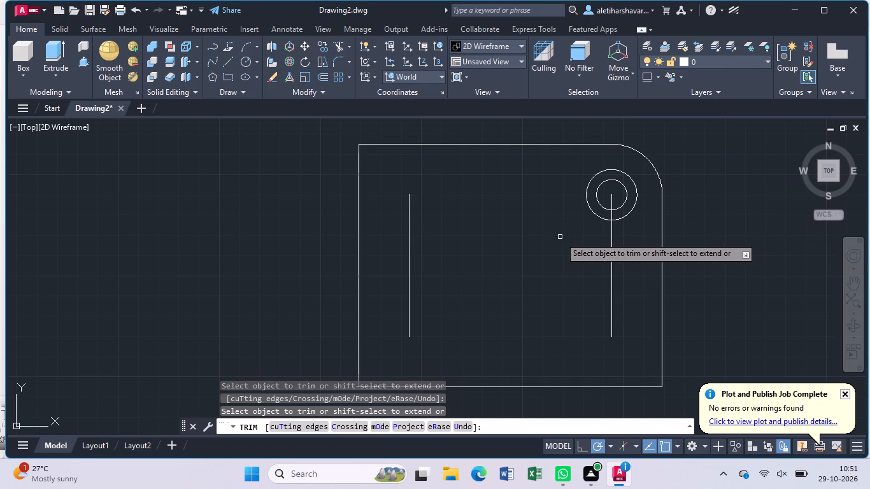
pyautogui.press('Escape')
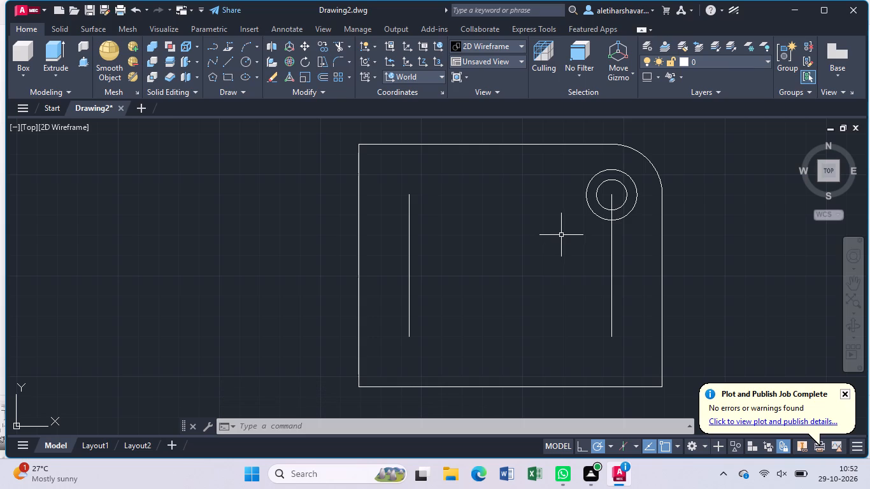
# Draw connected lines from the rectangle's left-side midpoint: 25 mm right, 15 mm up, left past the rectangle, 30 mm down, and right past the inner line.
pyautogui.press('l')
pyautogui.press('Return')
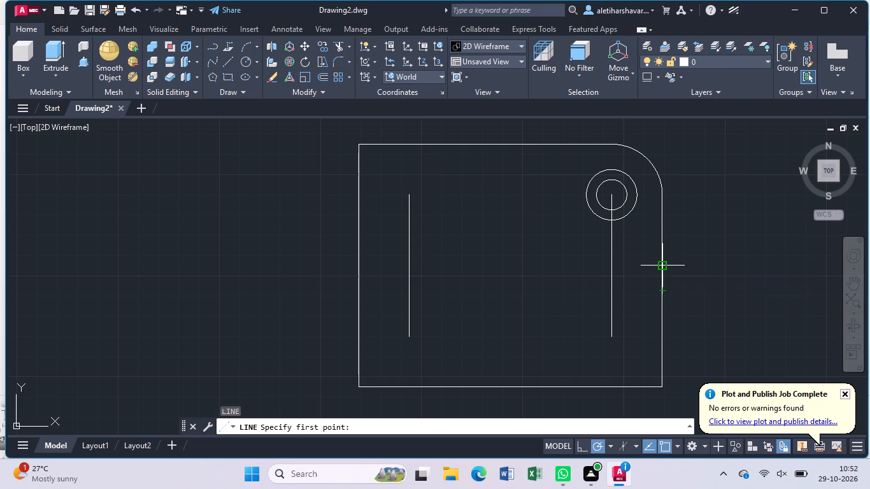
pyautogui.click(362, 266)
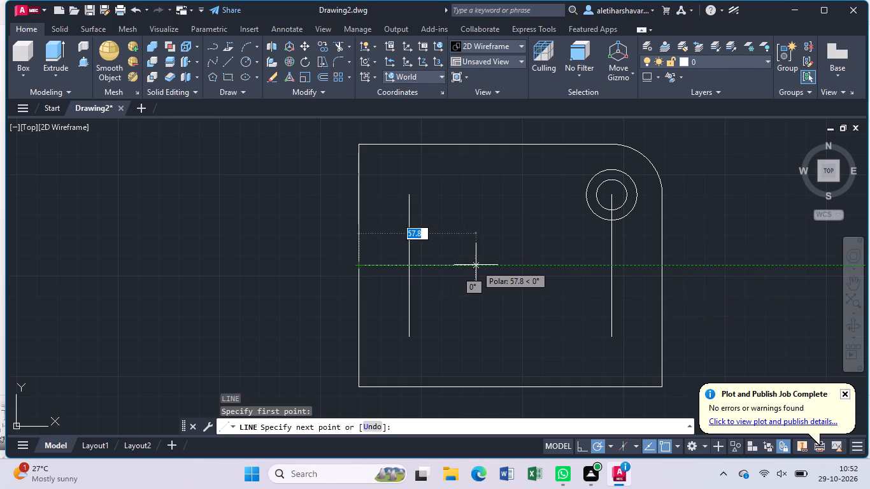
pyautogui.press('2')
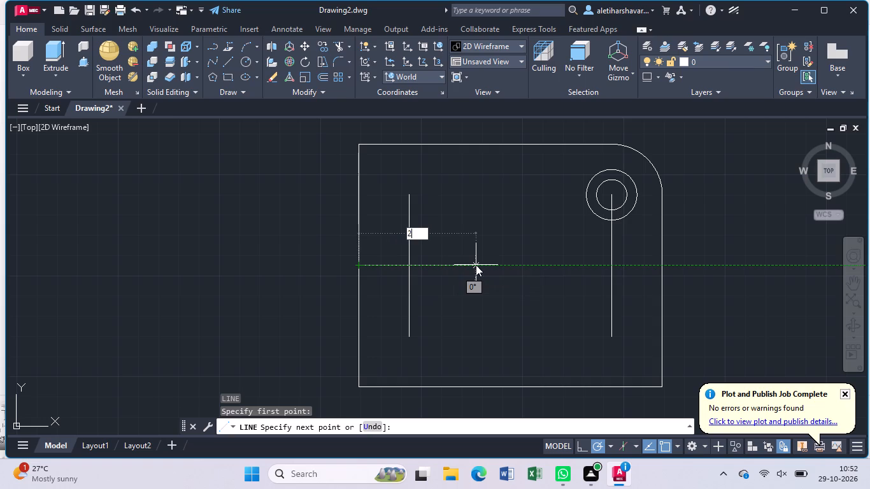
pyautogui.press('5')
pyautogui.press('Return')
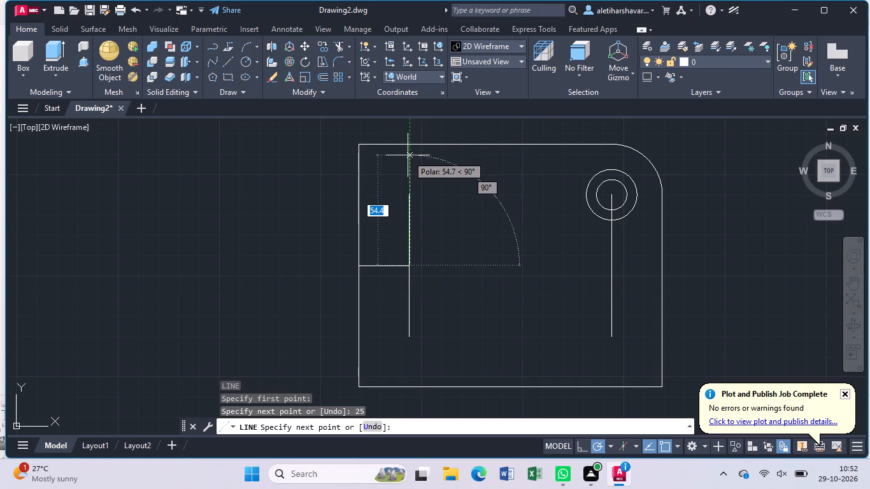
pyautogui.press('1')
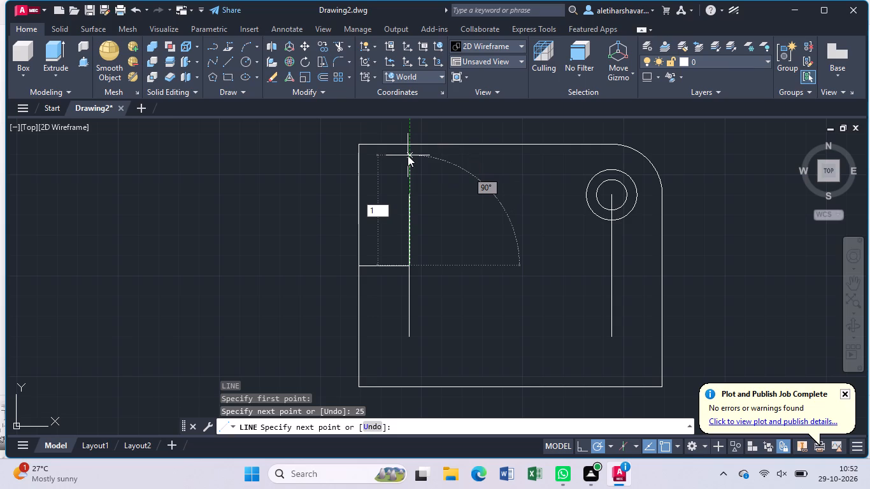
pyautogui.press('5')
pyautogui.press('Return')
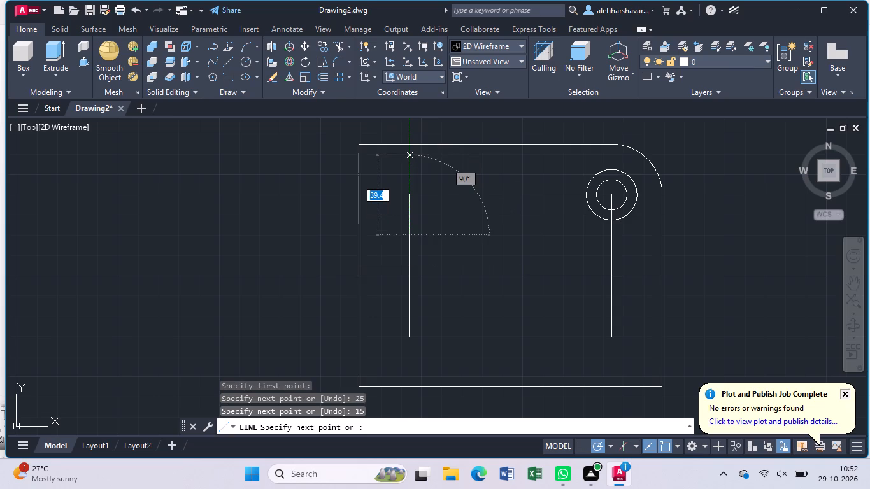
pyautogui.click(303, 231)
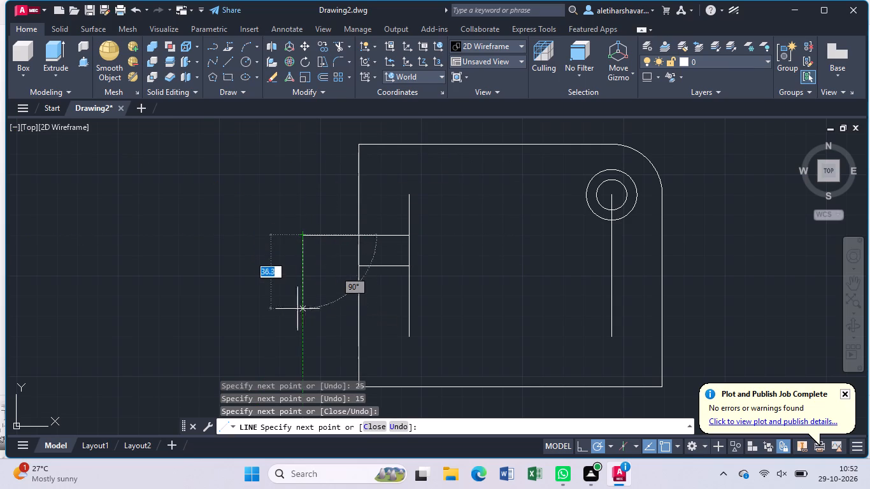
pyautogui.write('30')
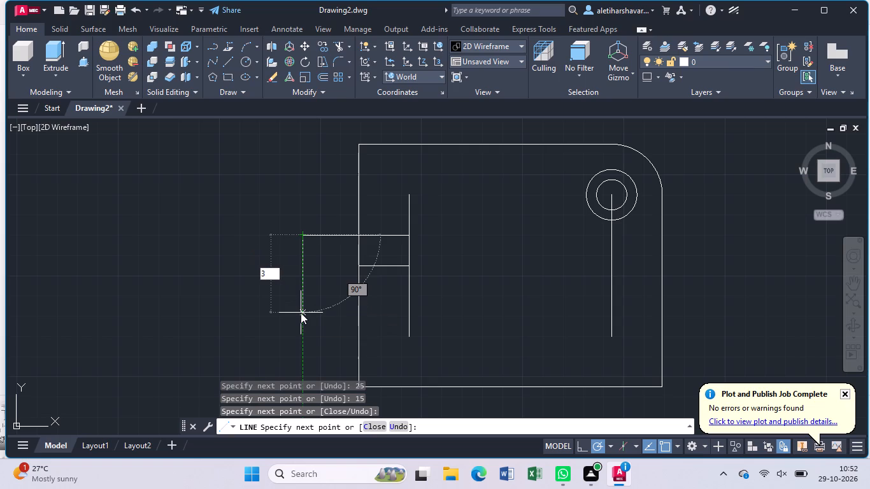
pyautogui.press('Return')
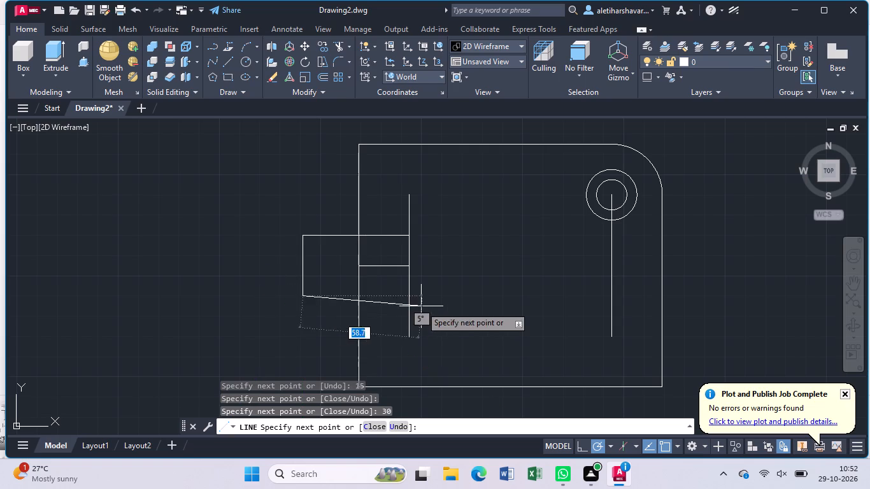
pyautogui.moveTo(427, 294); pyautogui.dragTo(441, 294)
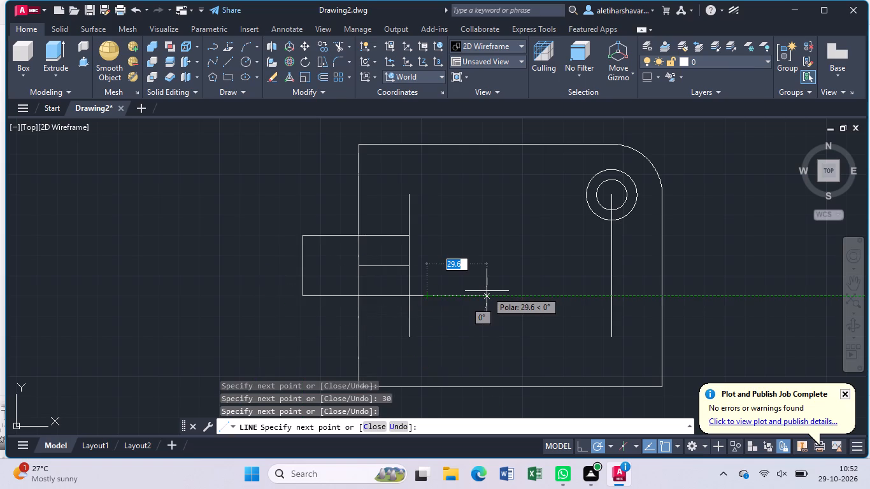
pyautogui.press('Escape')
# Trim away the 25 mm midpoint line and all overhanging pieces, keeping two horizontal lines between the rectangle's left side and the left inner line.
pyautogui.write('tr')
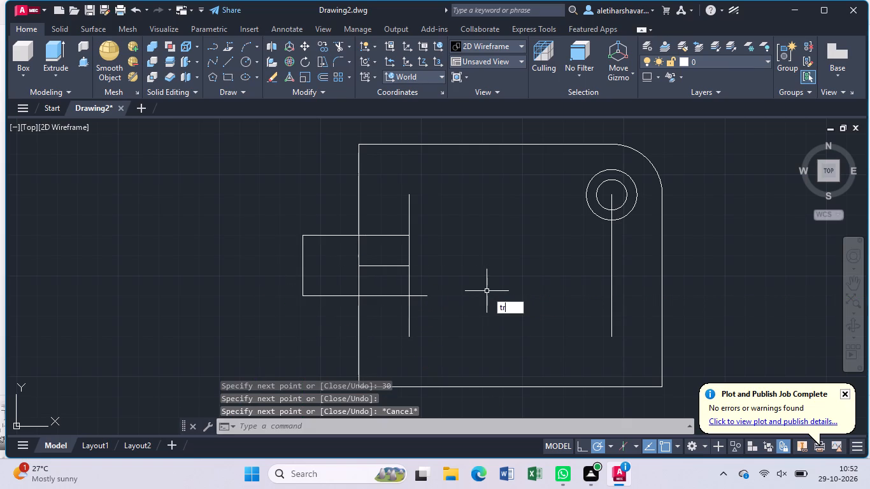
pyautogui.press('Return')
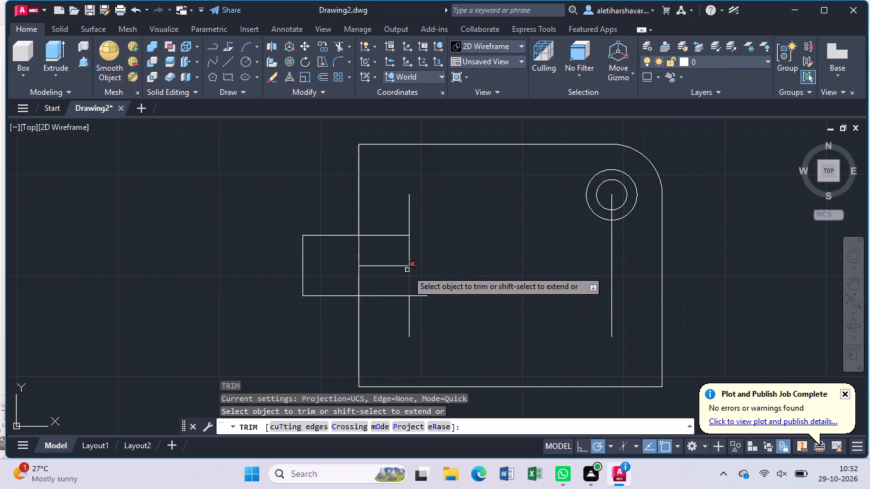
pyautogui.click(403, 266)
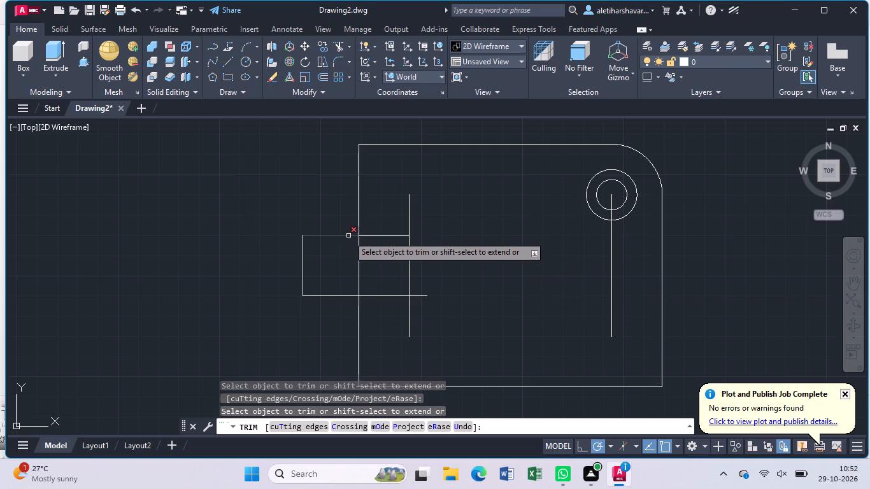
pyautogui.click(348, 236)
pyautogui.click(302, 252)
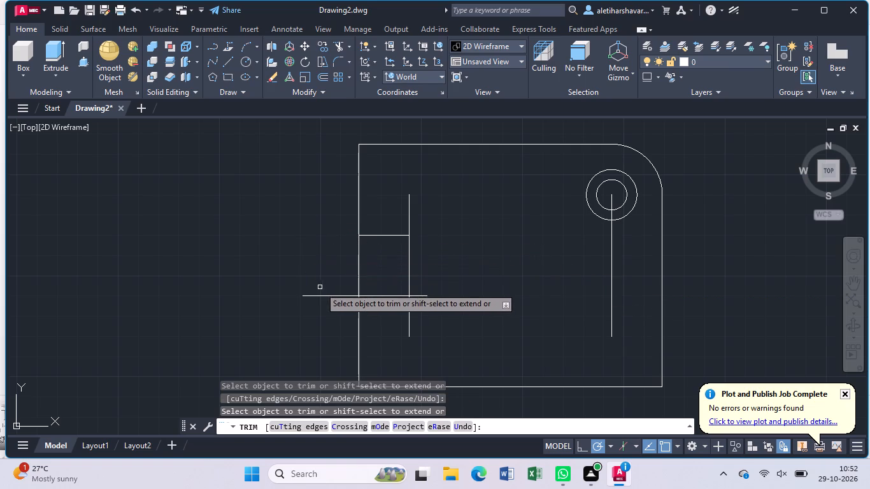
pyautogui.click(325, 299)
pyautogui.click(326, 289)
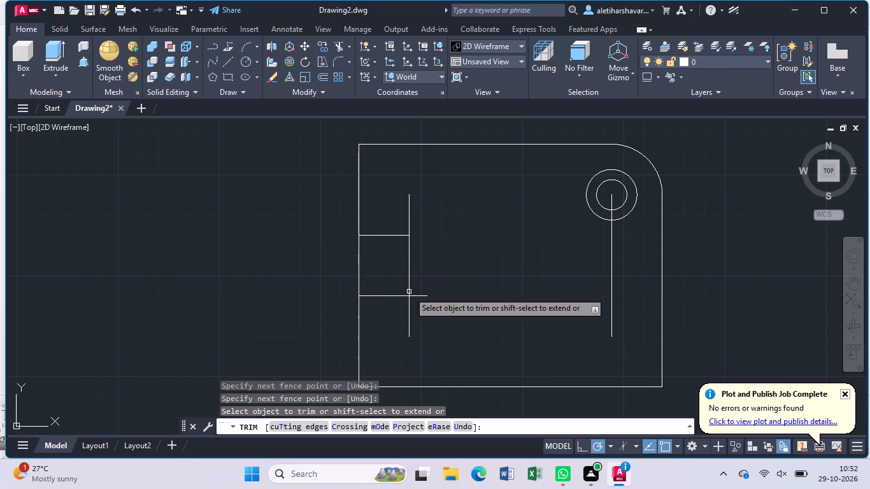
pyautogui.click(418, 295)
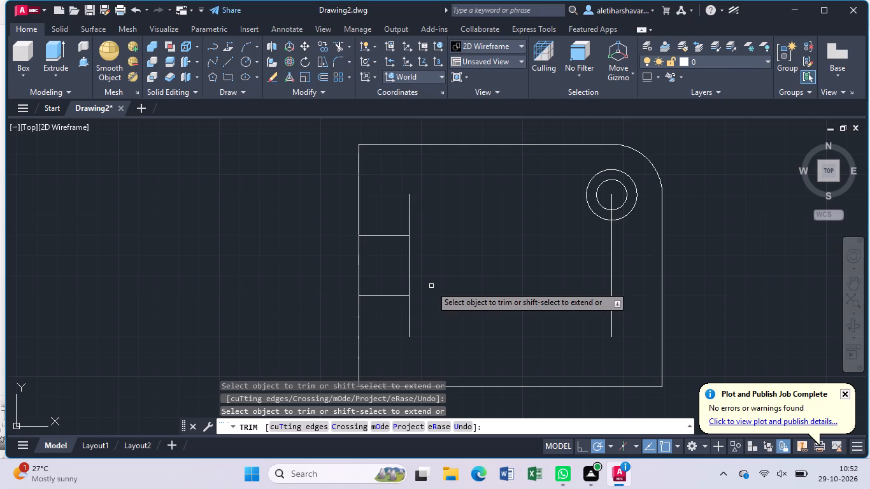
# Extend both short horizontal lines across the right inner line to the rectangle's right side.
pyautogui.keyDown('shift'); pyautogui.click(399, 234); pyautogui.keyUp('shift')
pyautogui.keyDown('shift'); pyautogui.click(517, 237); pyautogui.keyUp('shift')
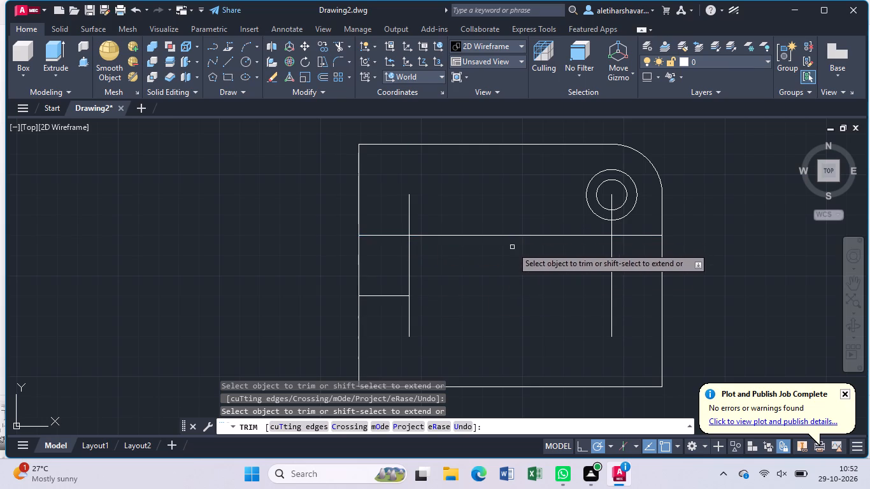
pyautogui.keyDown('shift'); pyautogui.click(390, 296); pyautogui.keyUp('shift')
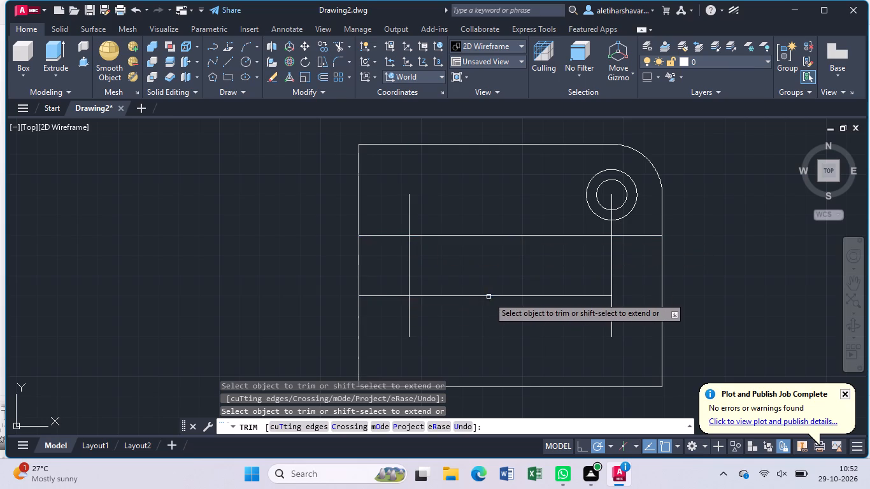
pyautogui.keyDown('shift'); pyautogui.click(492, 294); pyautogui.keyUp('shift')
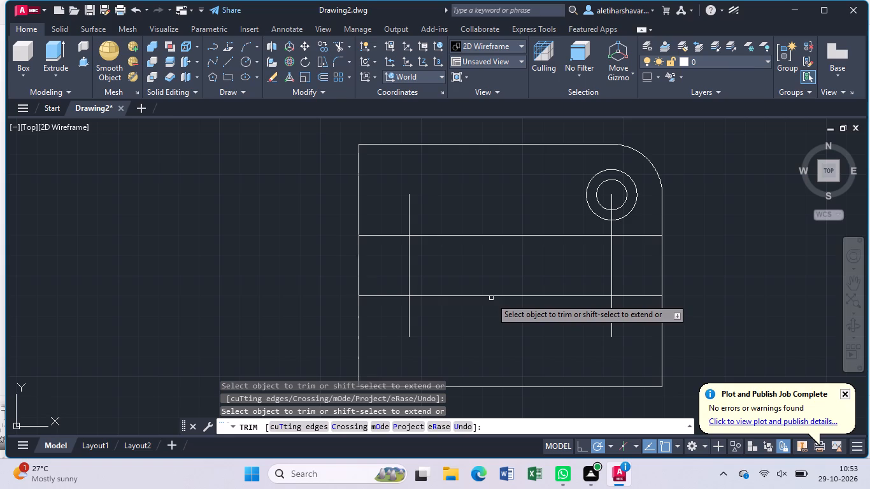
# Trim both horizontal lines between the two inner vertical lines, leaving short segments at the rectangle's left and right sides.
pyautogui.click(491, 294)
pyautogui.click(490, 298)
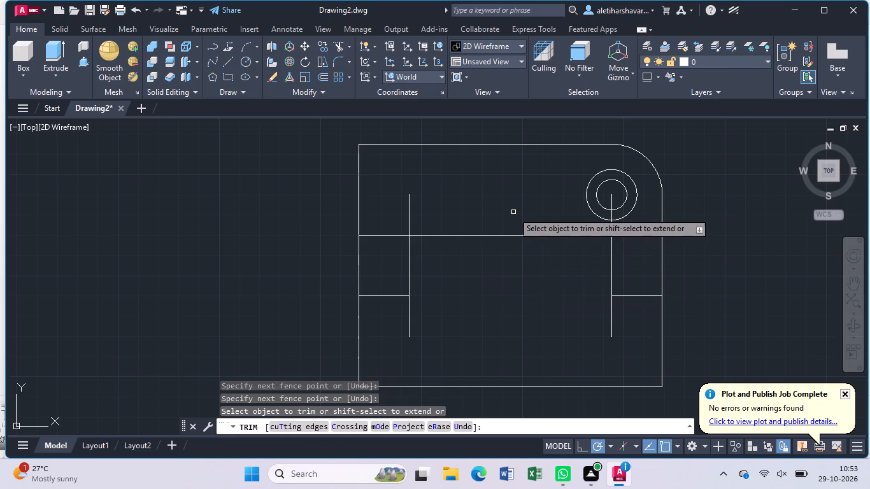
pyautogui.click(514, 210)
pyautogui.click(508, 272)
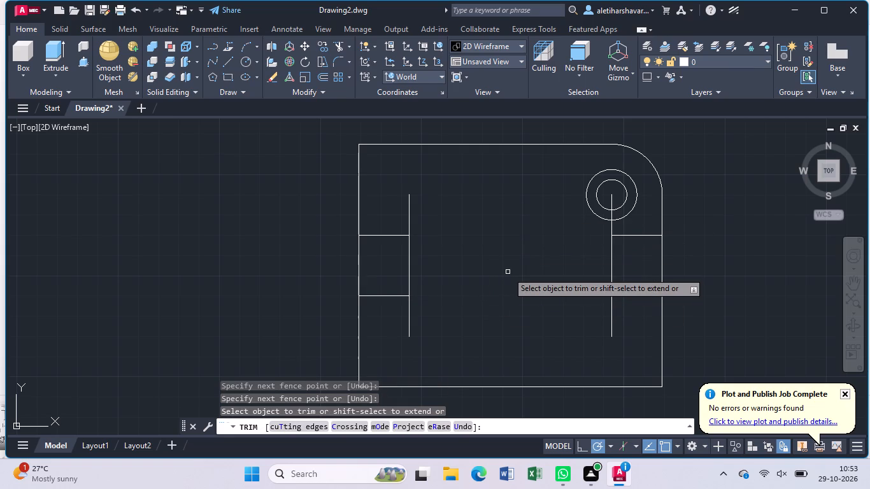
pyautogui.press('Escape')
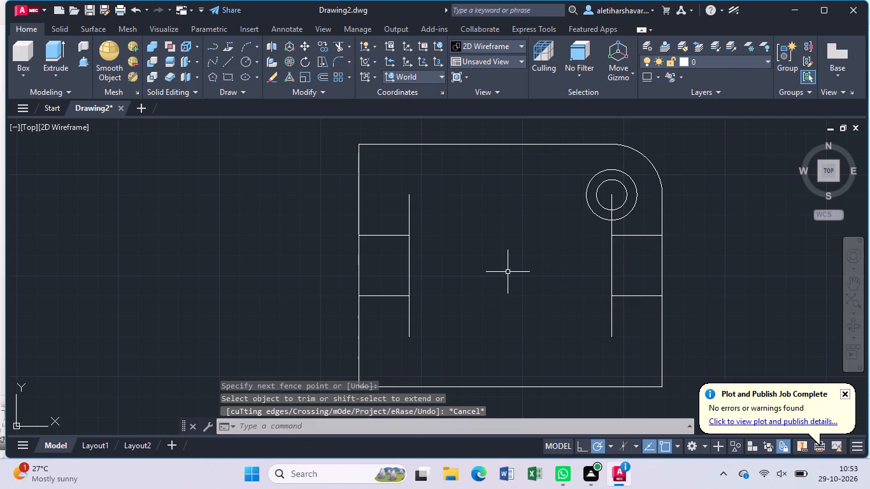
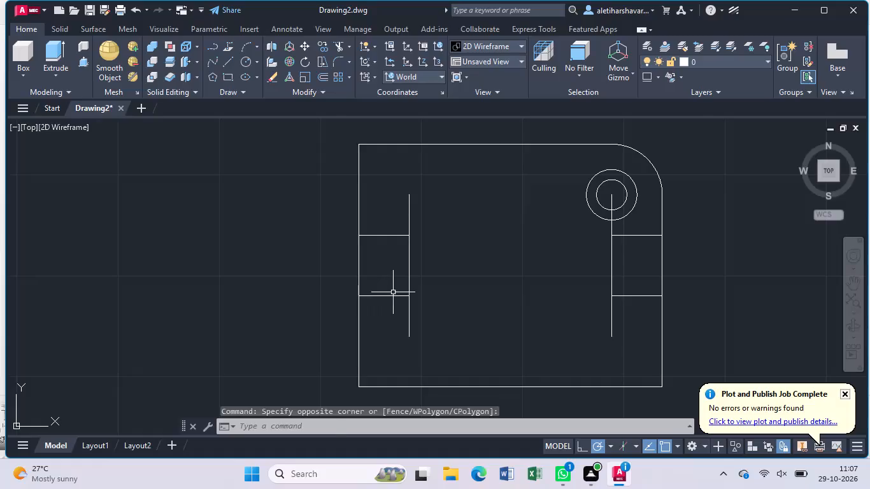
# Trim the rectangle's left and right sides between the short horizontal lines to open a notch on each side.
pyautogui.scroll(1, 393, 292)
pyautogui.scroll(-1, 393, 292)
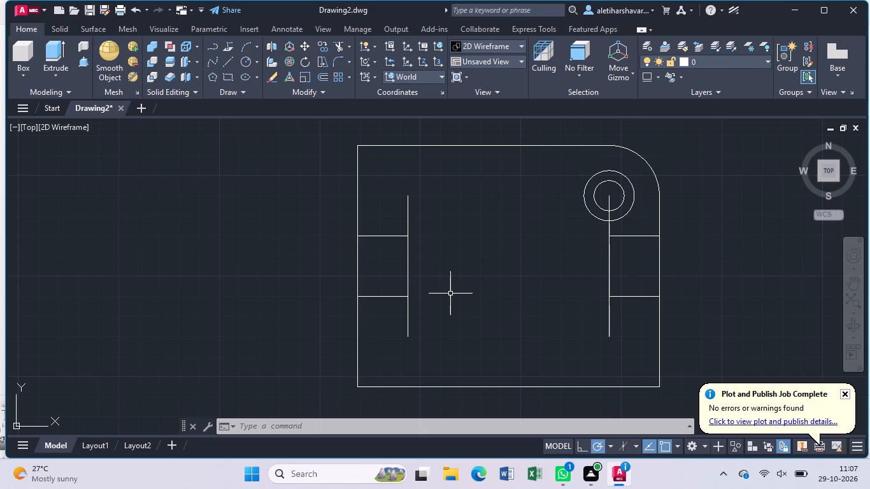
pyautogui.write('tr')
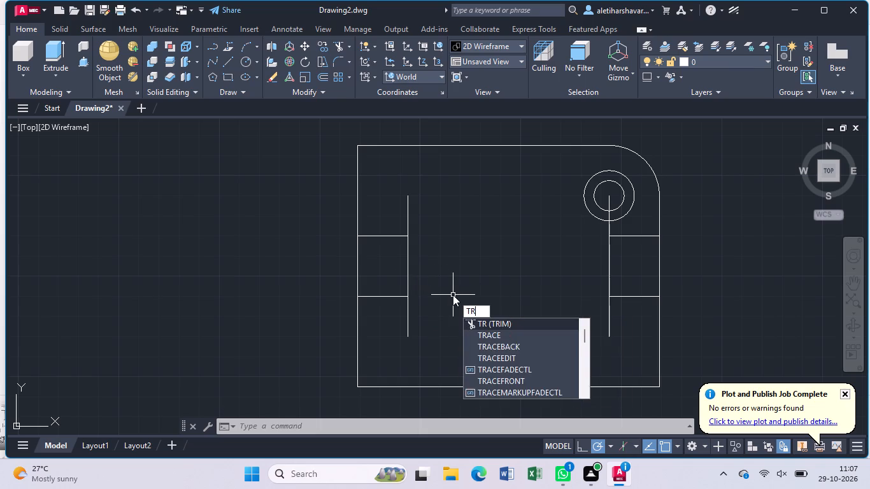
pyautogui.press('Return')
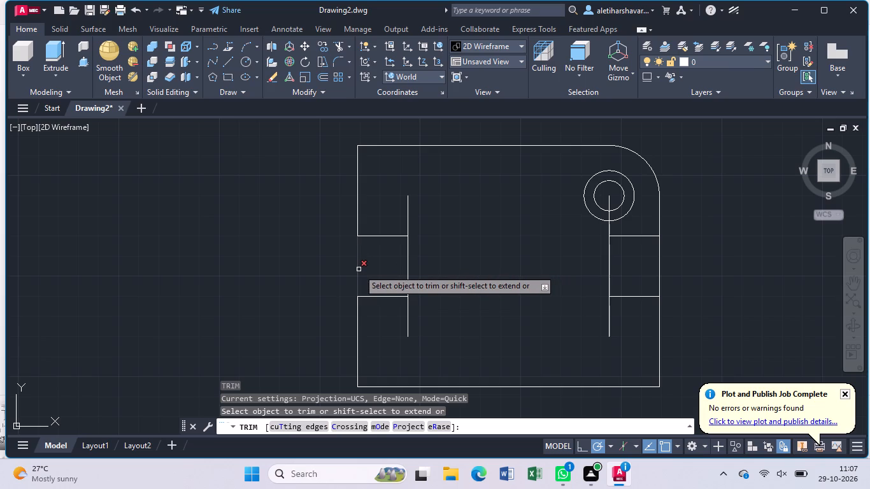
pyautogui.click(359, 269)
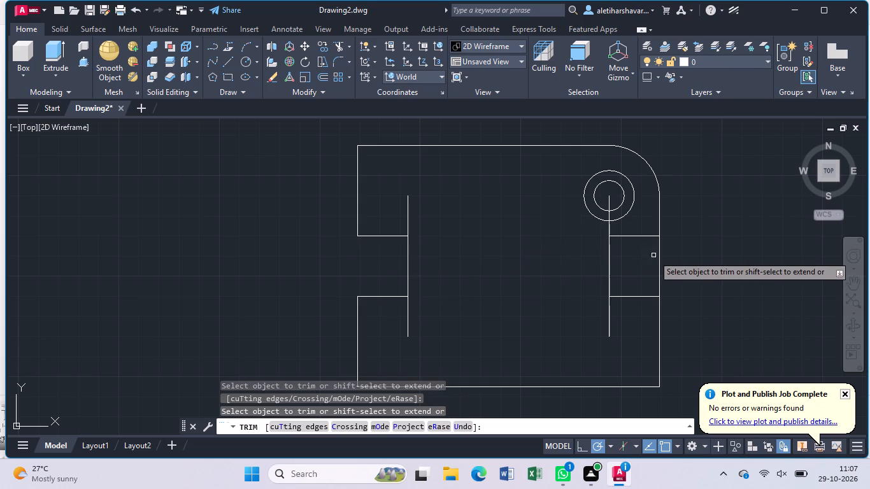
pyautogui.click(660, 258)
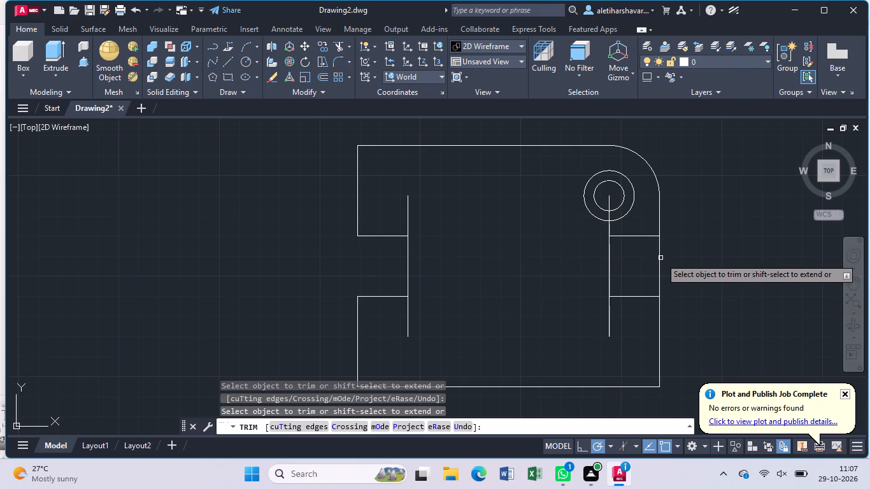
pyautogui.click(659, 259)
pyautogui.press('Escape')
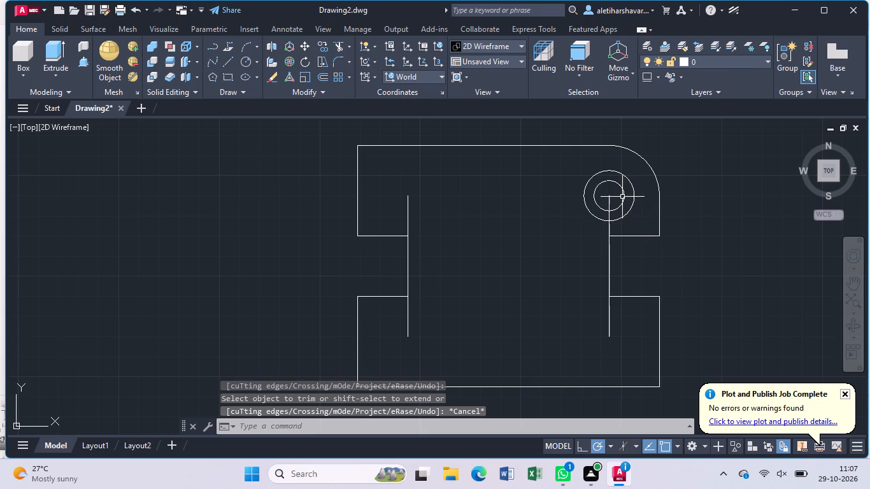
# Draw a circle of radius 25 centred on the lower end of the right inner vertical line.
pyautogui.scroll(1, 622, 197)
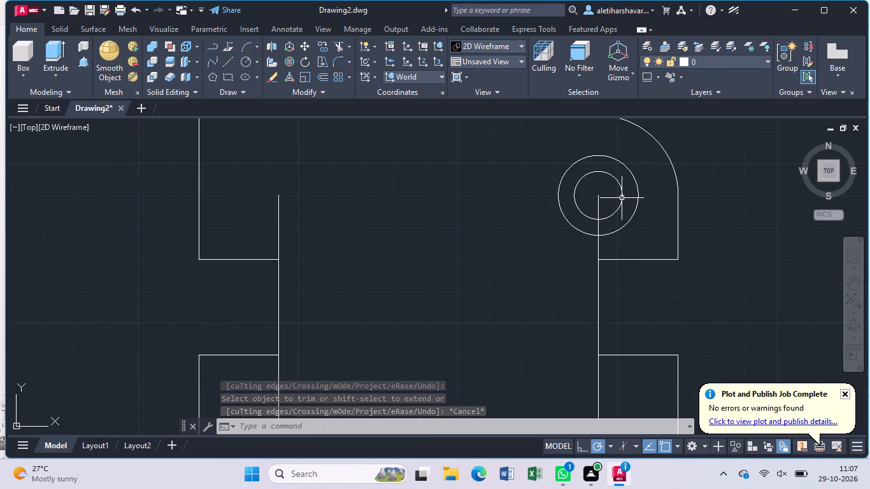
pyautogui.scroll(-1, 622, 205)
pyautogui.moveTo(617, 274); pyautogui.dragTo(620, 187, button='middle')
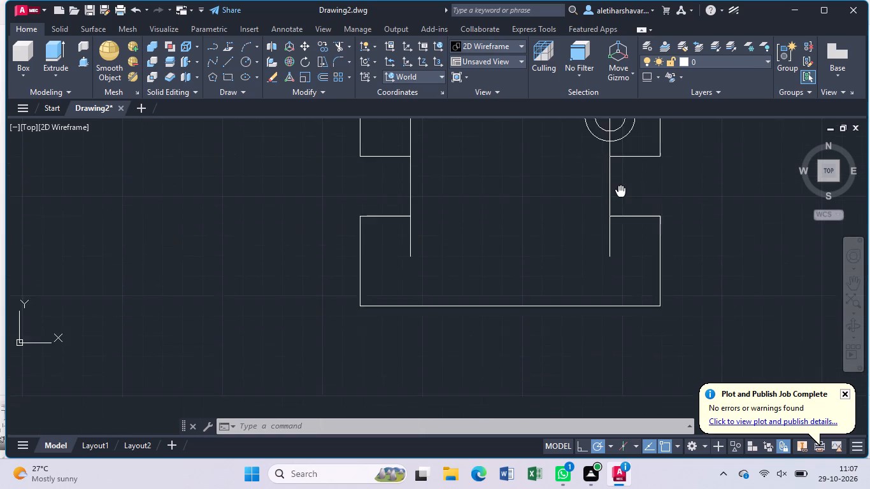
pyautogui.moveTo(620, 187); pyautogui.dragTo(620, 181, button='middle')
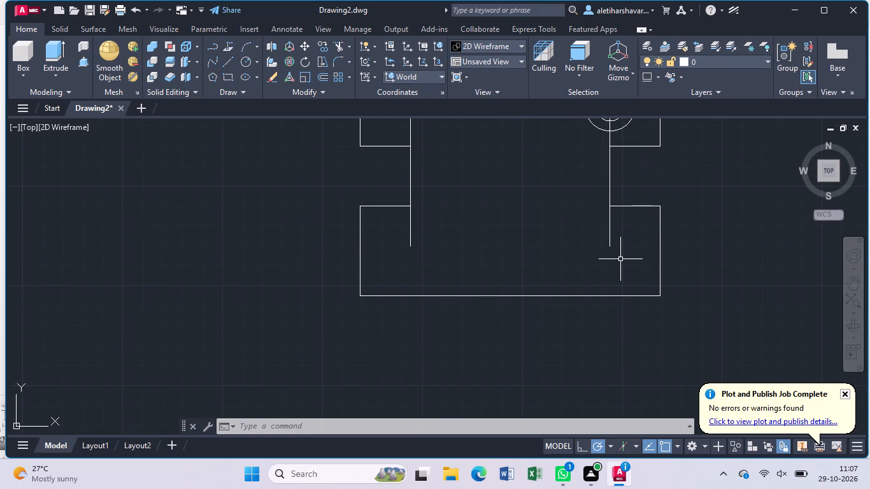
pyautogui.press('c')
pyautogui.press('Return')
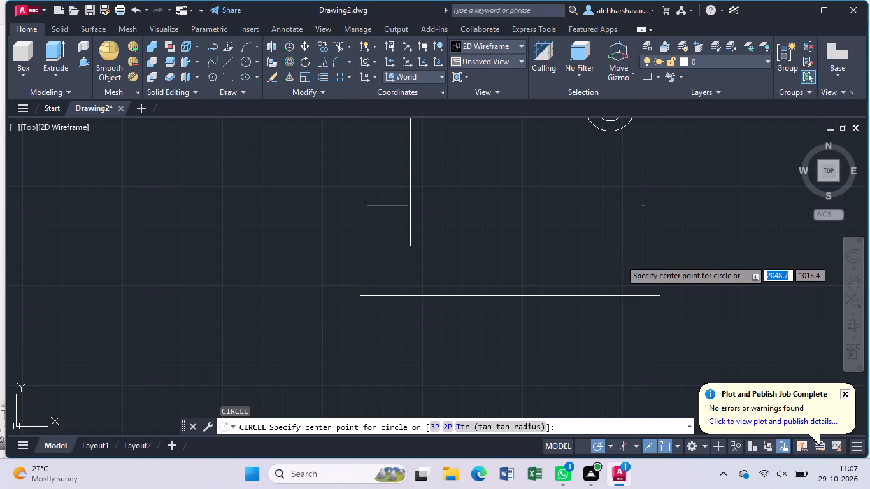
pyautogui.click(611, 247)
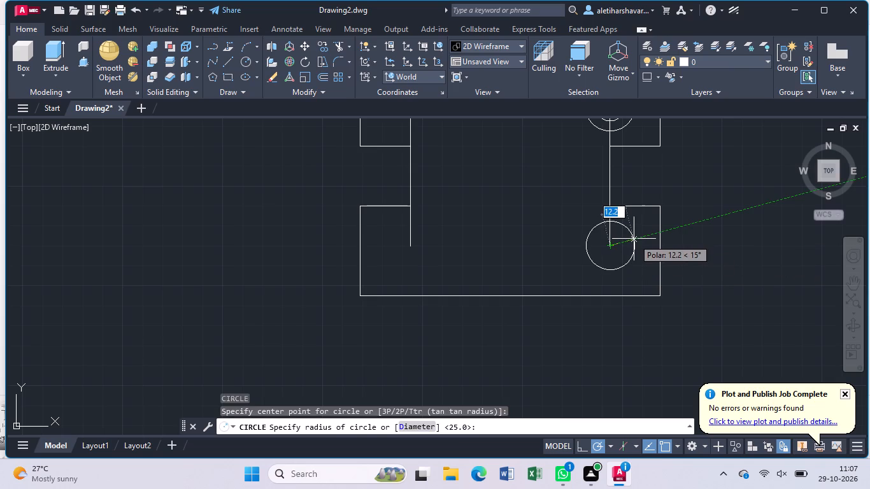
pyautogui.write('25')
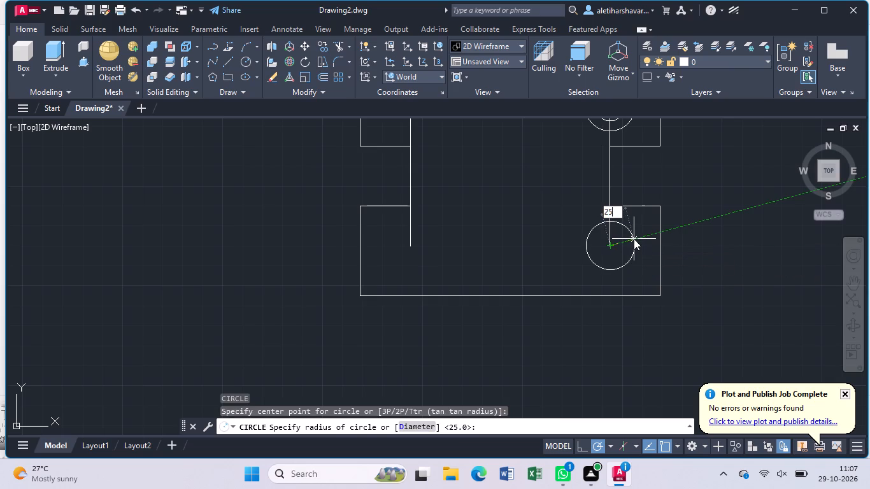
pyautogui.press('Return')
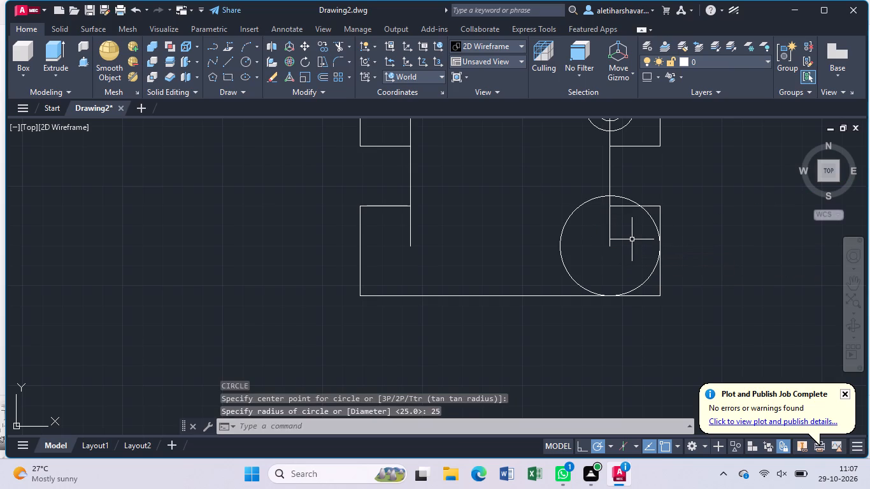
# Draw two concentric circles of radius 12.5 and 7.5 at the centre of the radius 25 circle.
pyautogui.press('c')
pyautogui.press('Return')
pyautogui.click(607, 246)
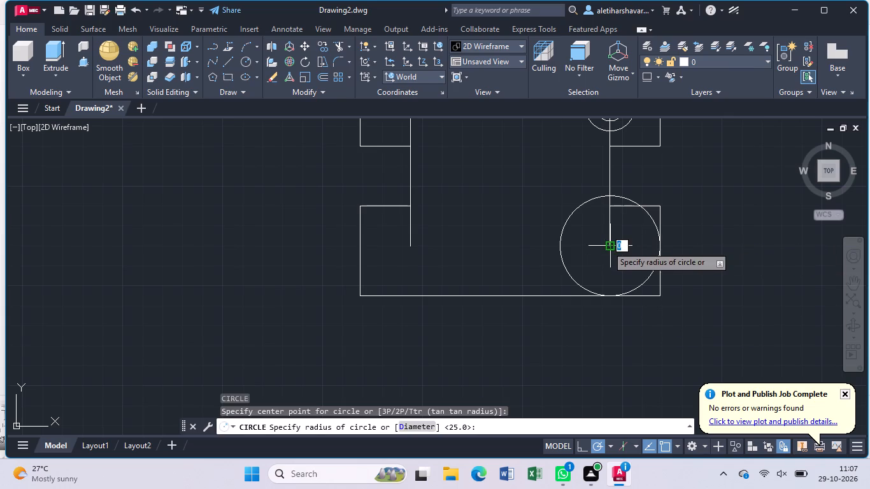
pyautogui.write('12')
pyautogui.press('.')
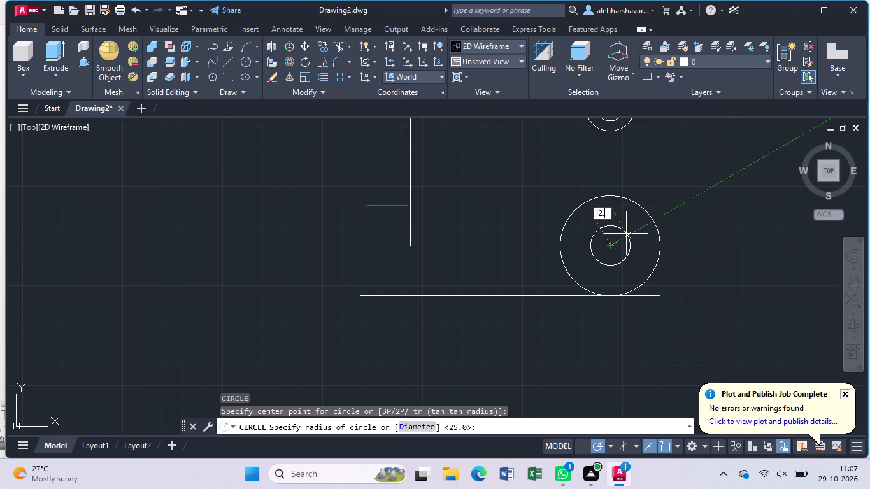
pyautogui.press('5')
pyautogui.press('Return')
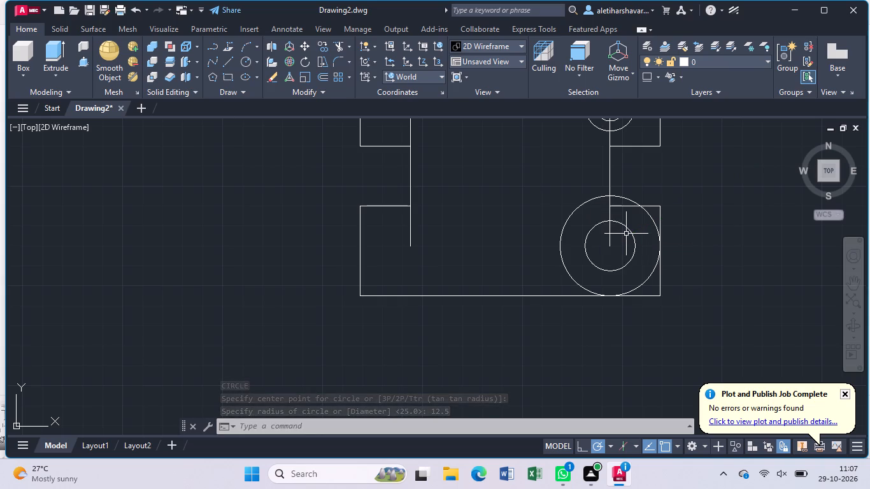
pyautogui.press('c')
pyautogui.press('Return')
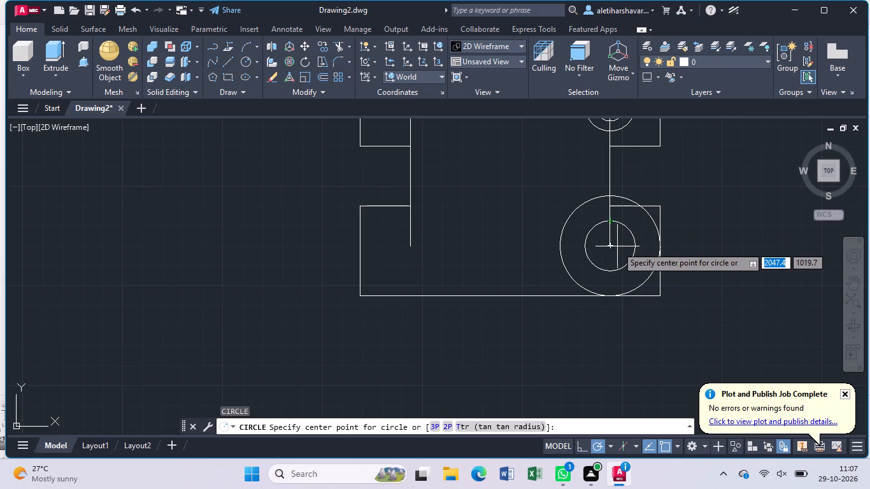
pyautogui.click(612, 245)
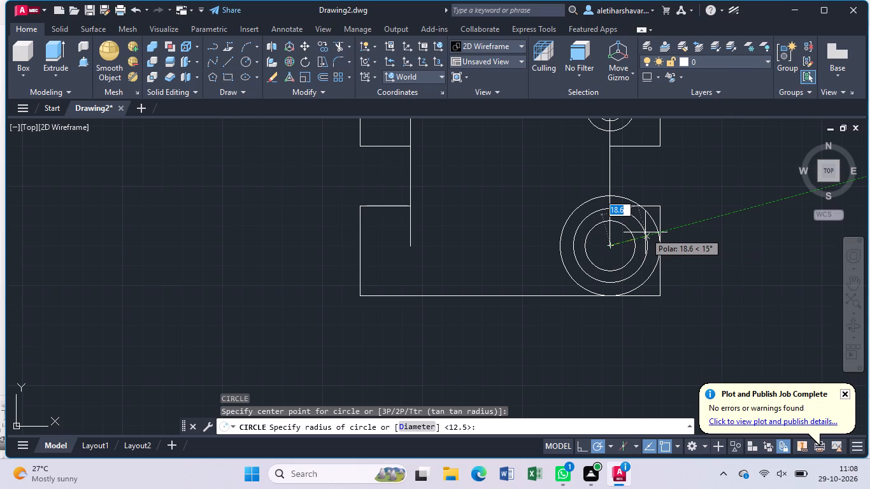
pyautogui.write('7.')
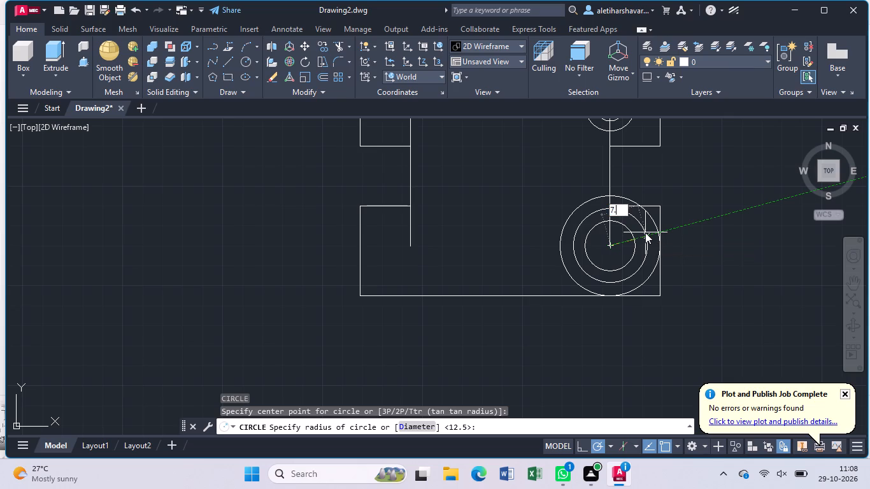
pyautogui.press('5')
pyautogui.press('Return')
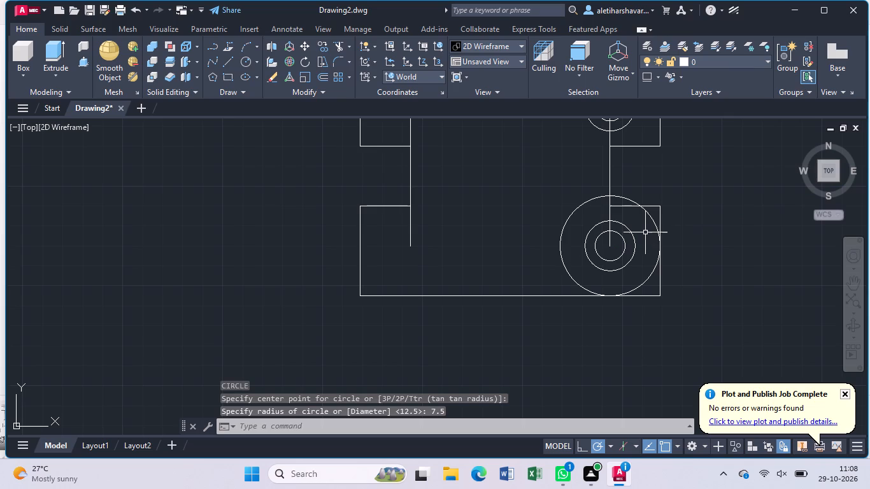
# Trim the radius 25 circle and the rectangle's lower-right corner lines, leaving only the arc as a rounded corner.
pyautogui.write('tr')
pyautogui.press('Return')
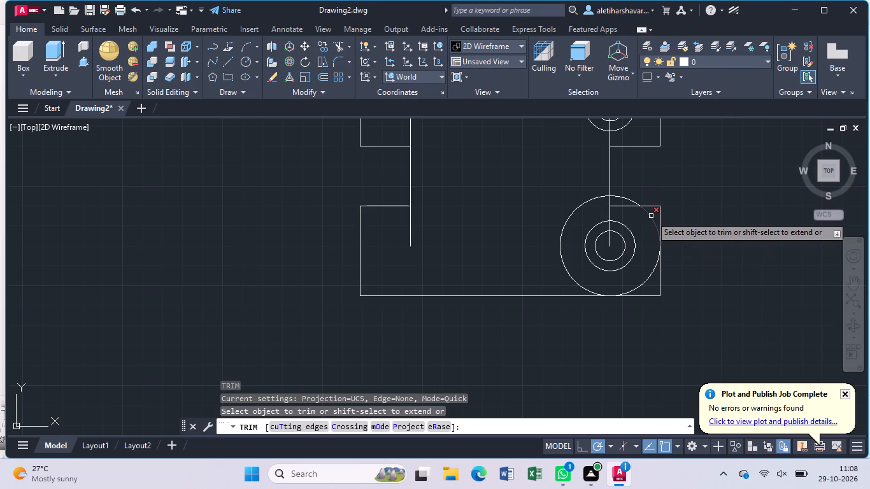
pyautogui.click(651, 216)
pyautogui.click(629, 201)
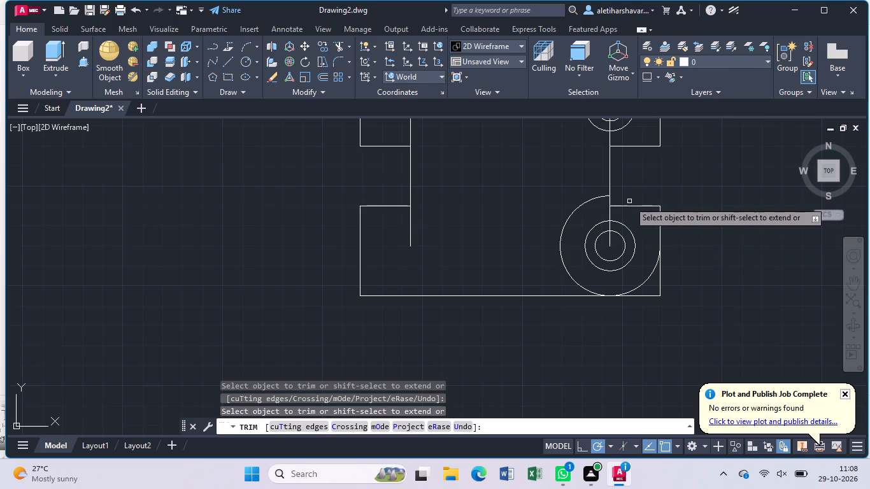
pyautogui.click(580, 206)
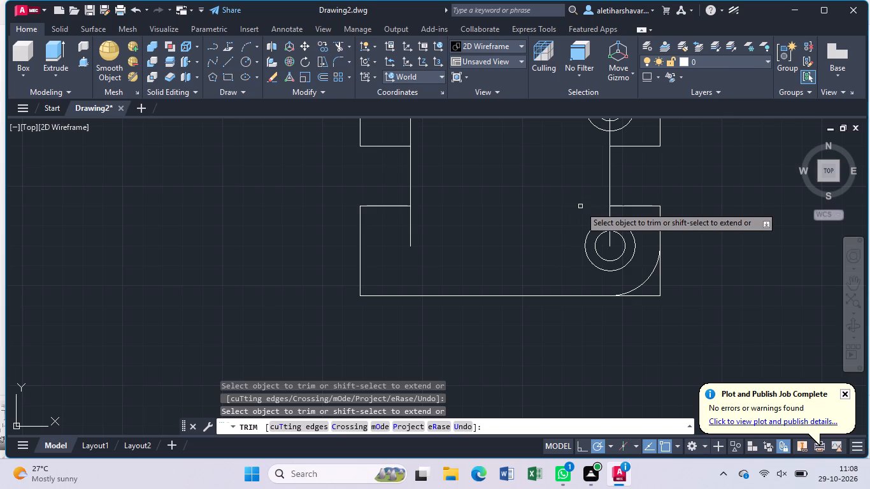
pyautogui.click(660, 280)
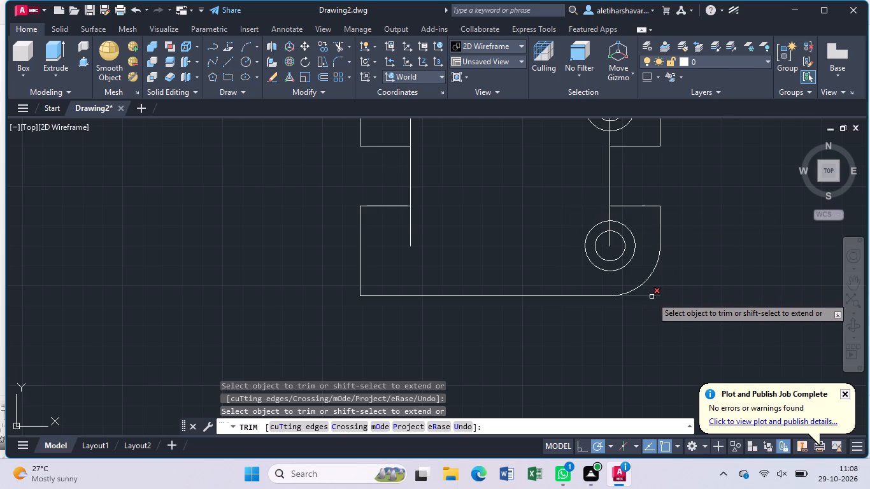
pyautogui.click(652, 297)
# Trim the right inner vertical line above and below the notch, including the parts inside both hole circle pairs.
pyautogui.click(608, 244)
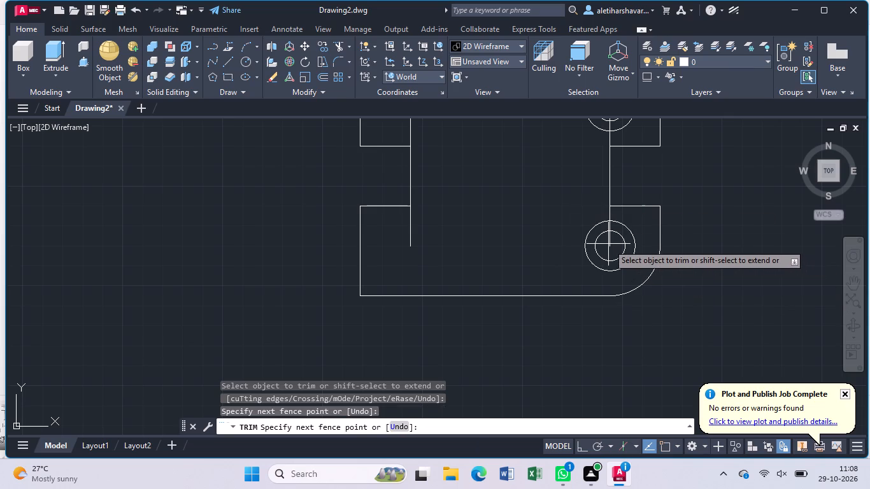
pyautogui.click(612, 241)
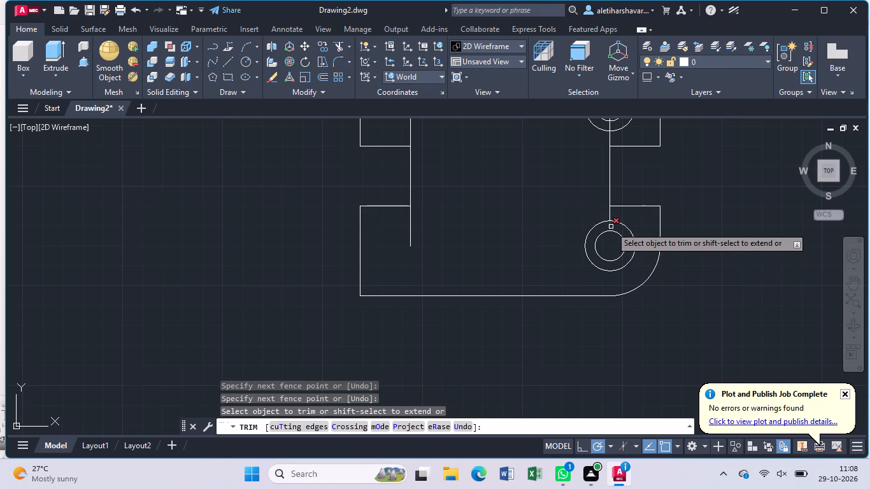
pyautogui.click(611, 227)
pyautogui.click(611, 214)
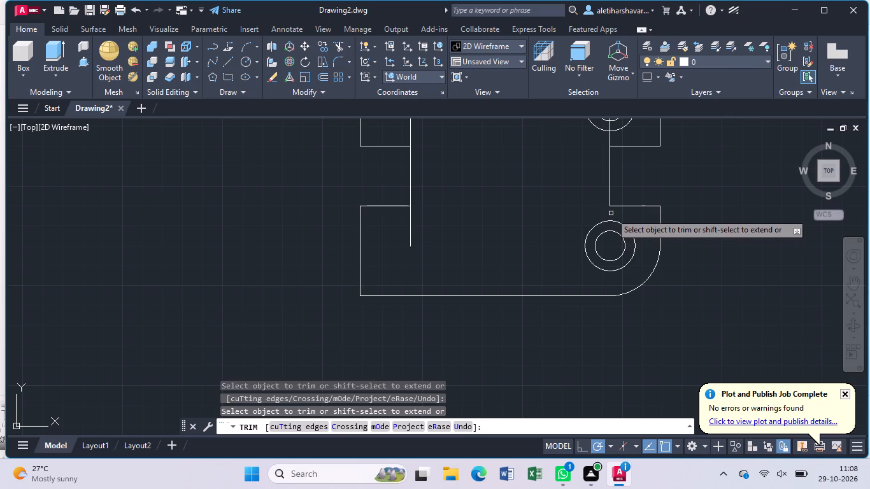
pyautogui.moveTo(613, 224); pyautogui.dragTo(618, 316, button='middle')
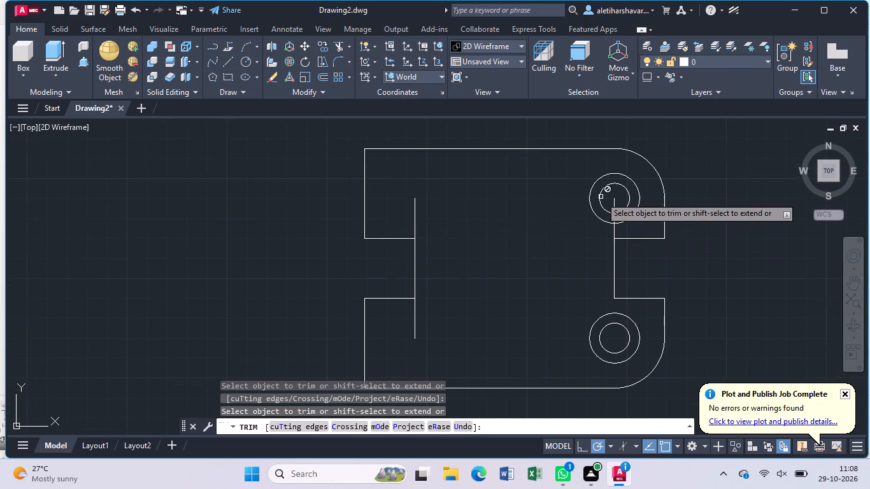
pyautogui.scroll(1, 601, 197)
pyautogui.click(620, 207)
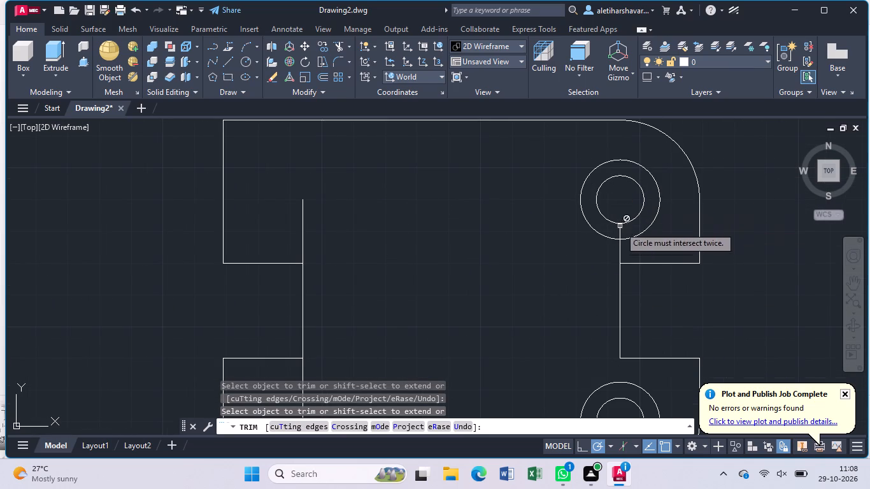
pyautogui.click(619, 231)
pyautogui.click(620, 253)
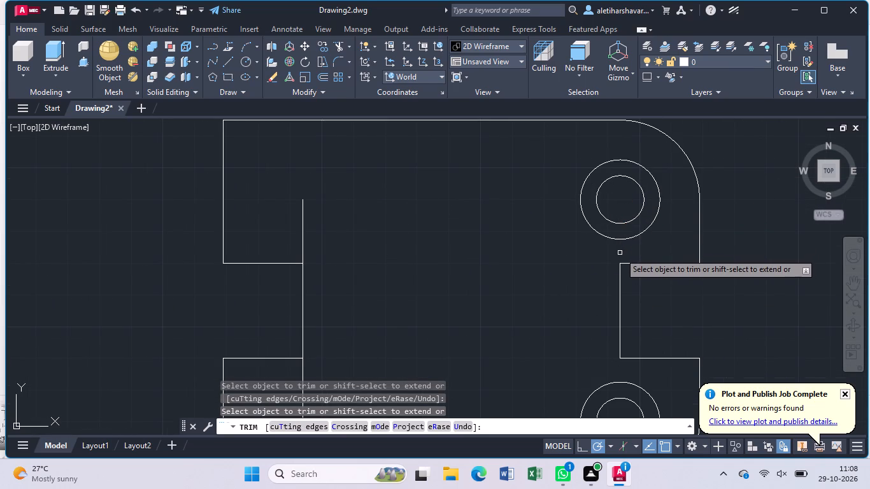
pyautogui.press('Escape')
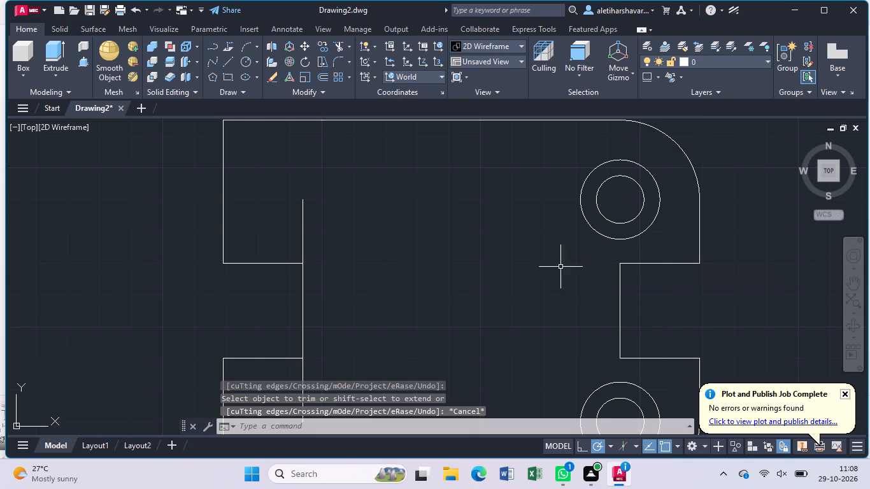
pyautogui.press('Escape')
# Draw a circle of radius 25 centred on the lower end of the left inner vertical line.
pyautogui.moveTo(351, 309); pyautogui.dragTo(353, 309, button='middle')
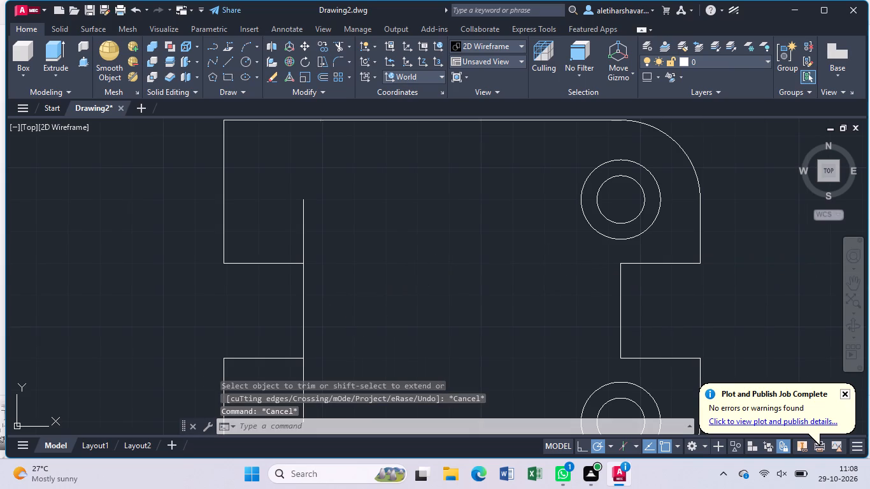
pyautogui.moveTo(353, 309); pyautogui.dragTo(513, 238, button='middle')
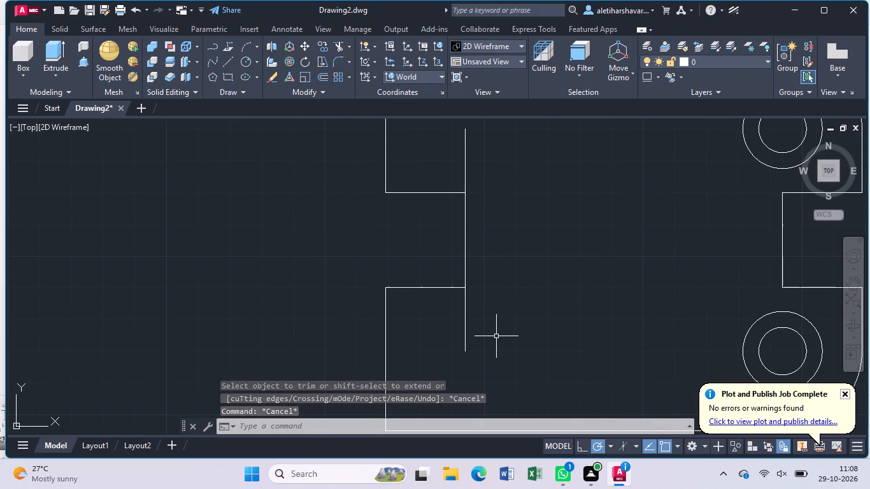
pyautogui.press('c')
pyautogui.press('Return')
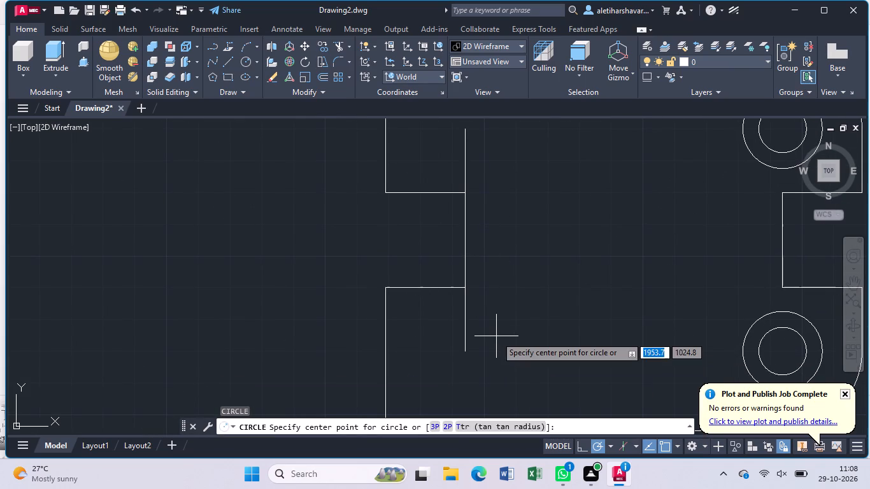
pyautogui.click(465, 348)
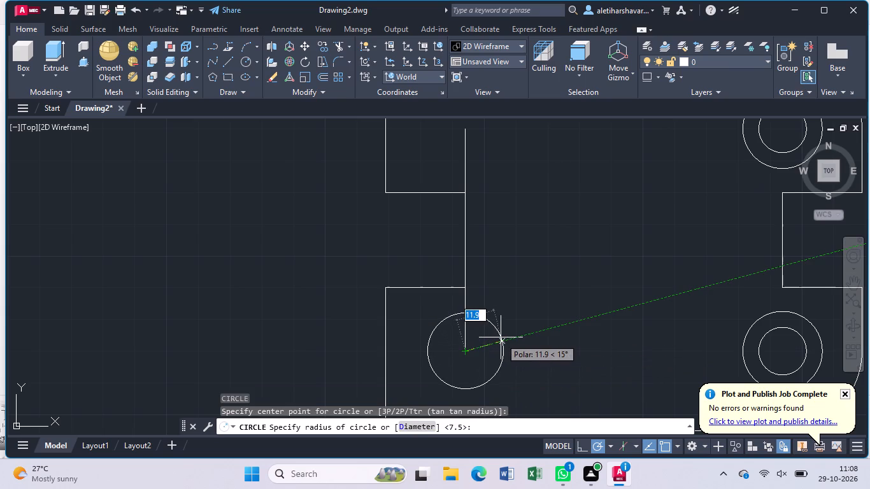
pyautogui.press('2')
pyautogui.press('5')
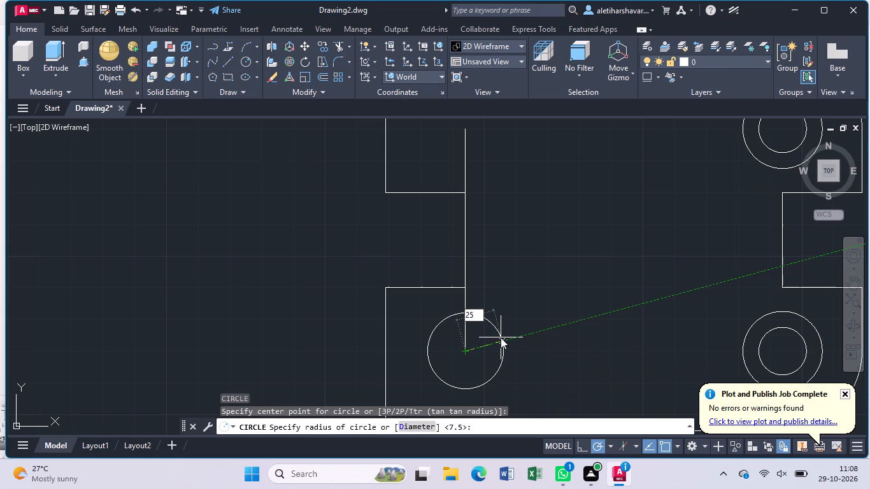
pyautogui.press('Return')
# Draw two concentric circles of radius 12.5 and 7.5 at the centre of the lower-left radius 25 circle.
pyautogui.moveTo(501, 337); pyautogui.dragTo(503, 316, button='middle')
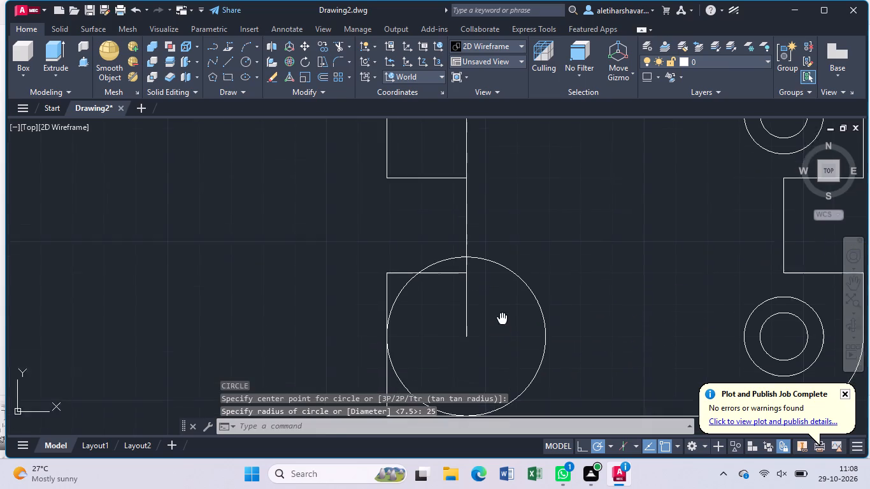
pyautogui.moveTo(503, 316); pyautogui.dragTo(511, 252, button='middle')
pyautogui.press('c')
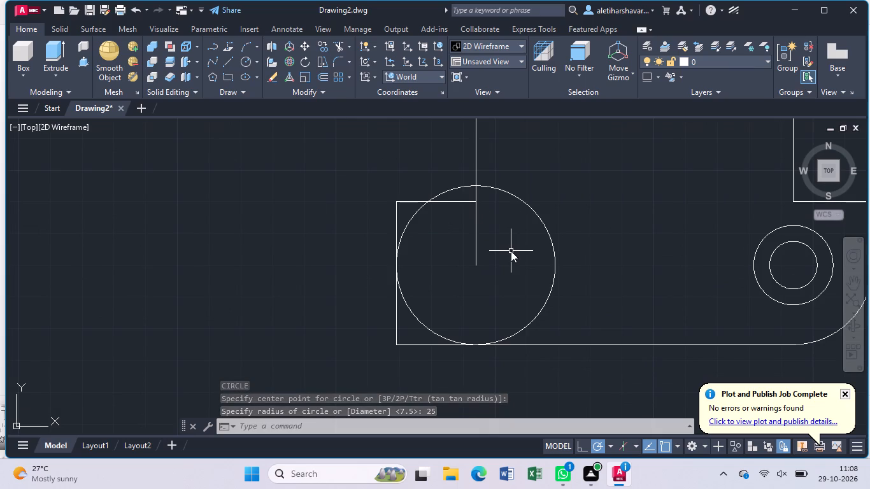
pyautogui.press('Return')
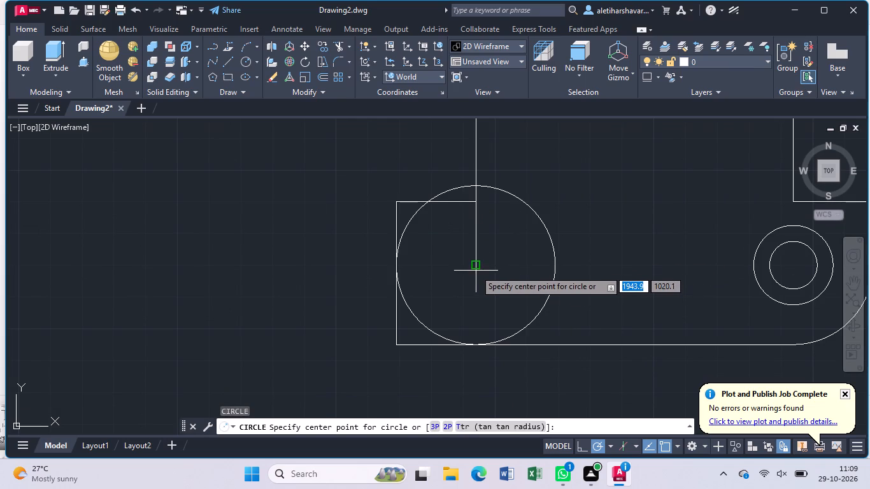
pyautogui.click(475, 267)
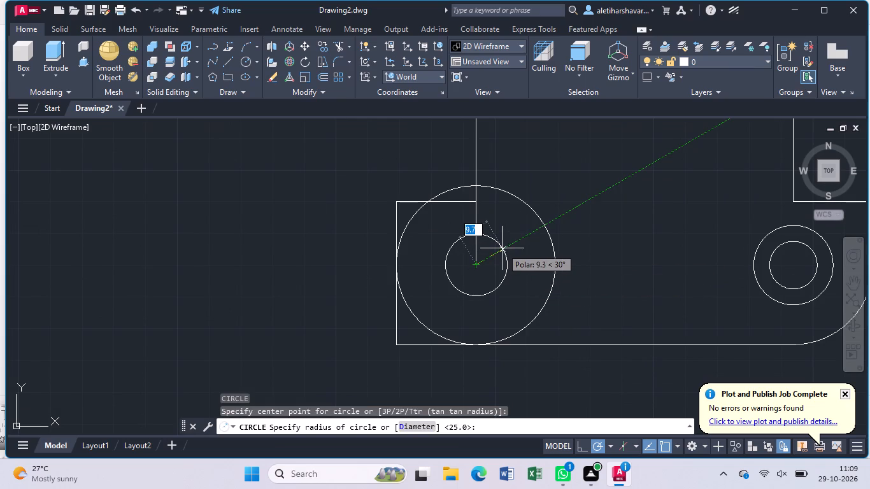
pyautogui.write('12')
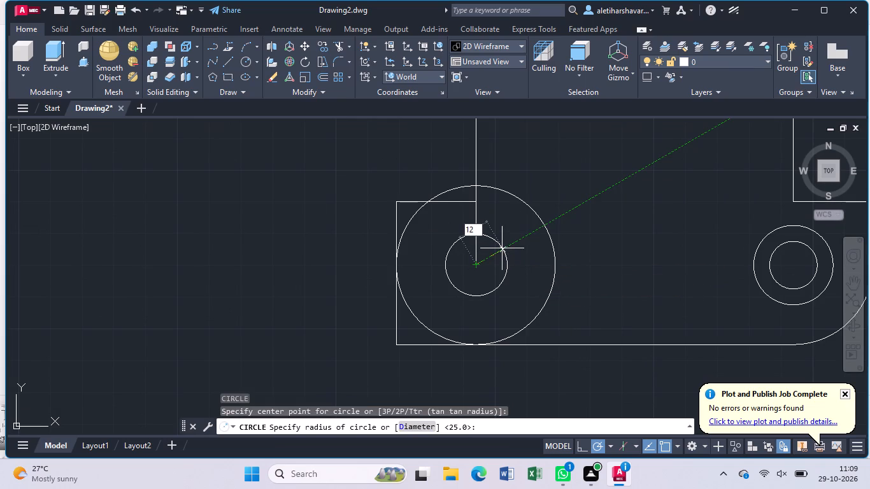
pyautogui.press('.')
pyautogui.press('5')
pyautogui.press('Return')
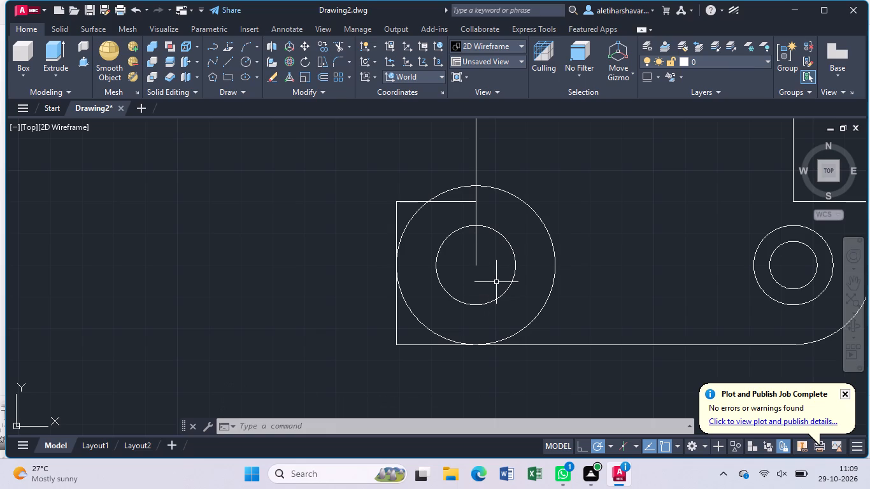
pyautogui.press('c')
pyautogui.press('Return')
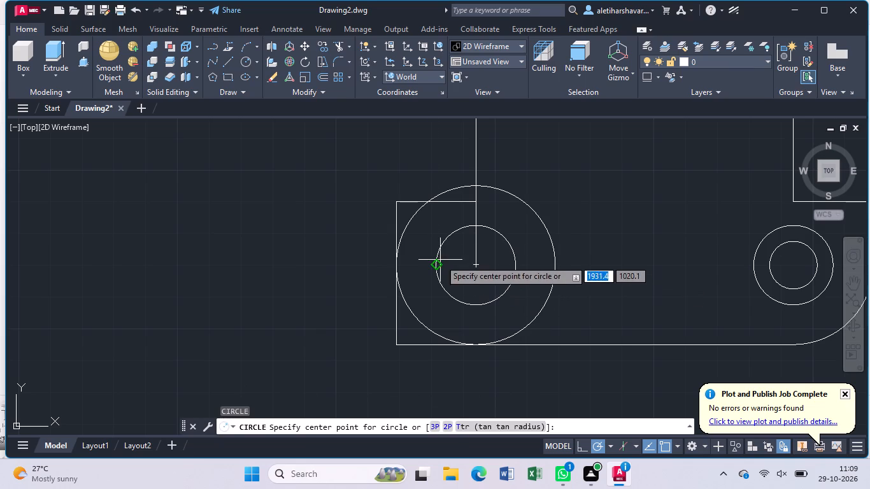
pyautogui.click(472, 266)
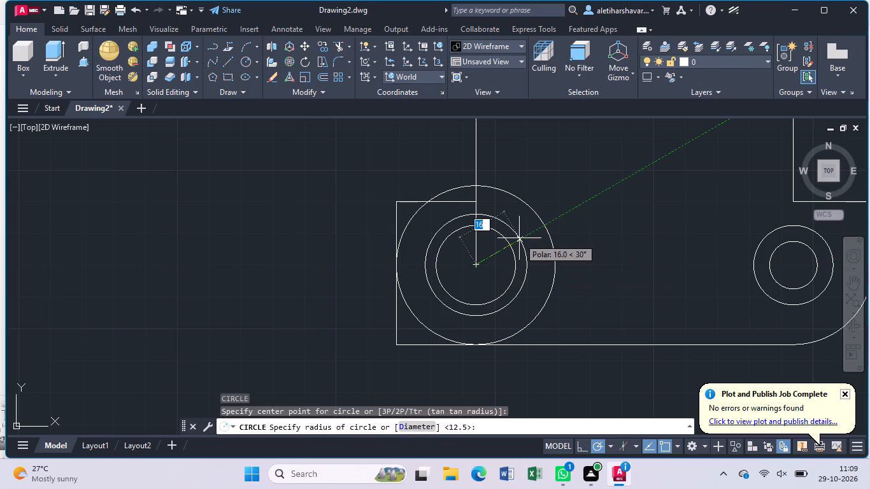
pyautogui.write('7.')
pyautogui.press('5')
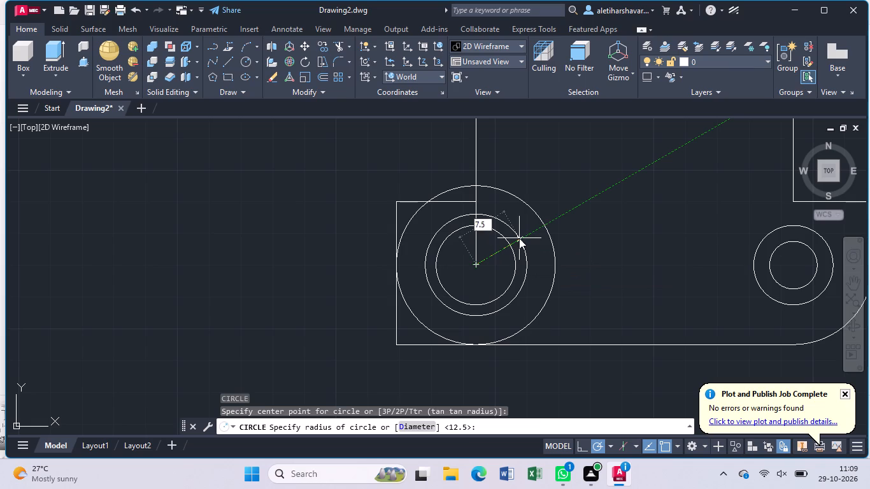
pyautogui.press('Return')
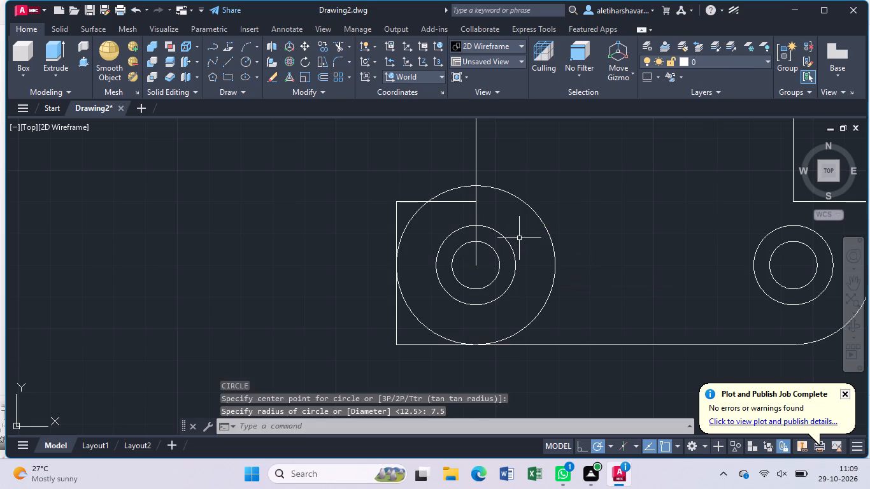
# Trim the radius 25 circle and the outline's lower-left corner lines, leaving only the arc as a rounded corner.
pyautogui.write('tr')
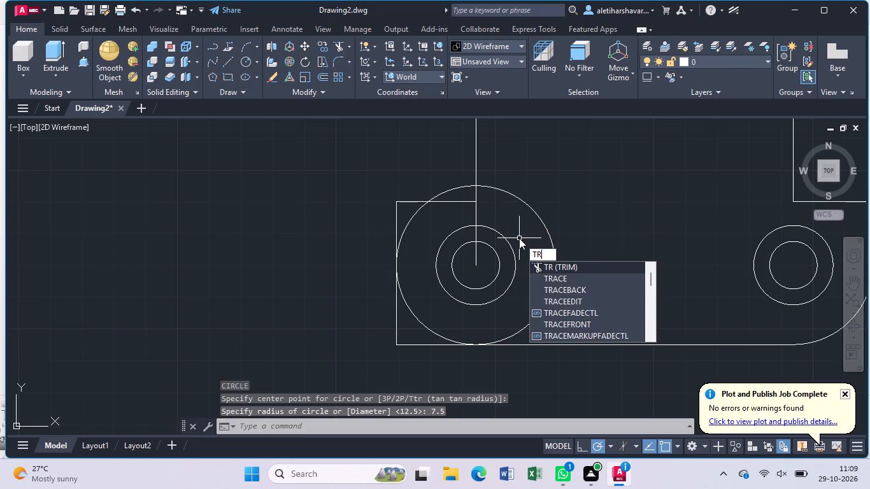
pyautogui.press('Return')
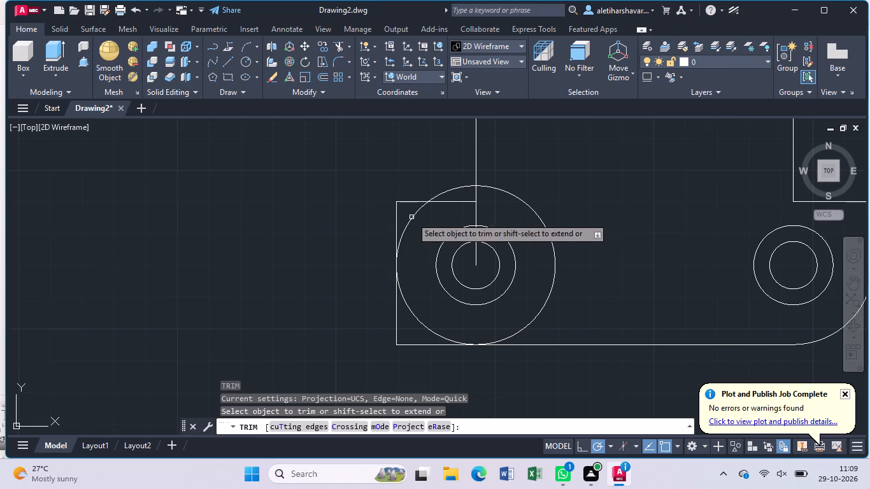
pyautogui.click(413, 217)
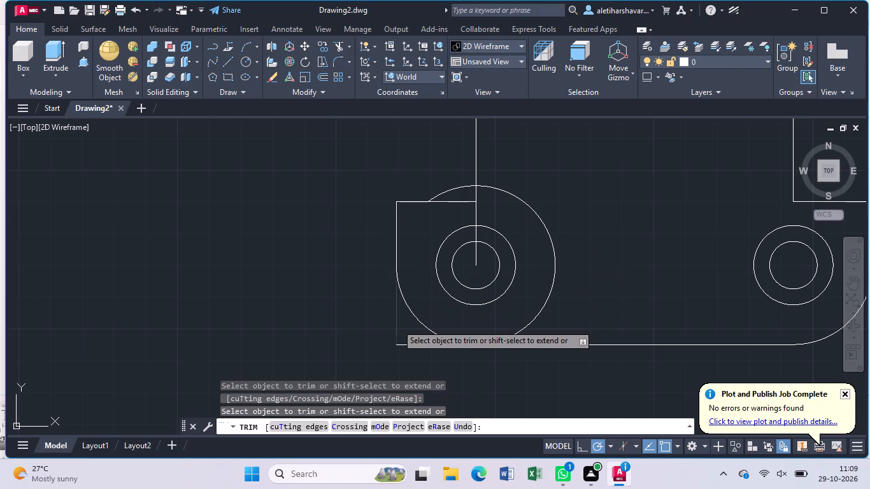
pyautogui.click(397, 324)
pyautogui.click(412, 343)
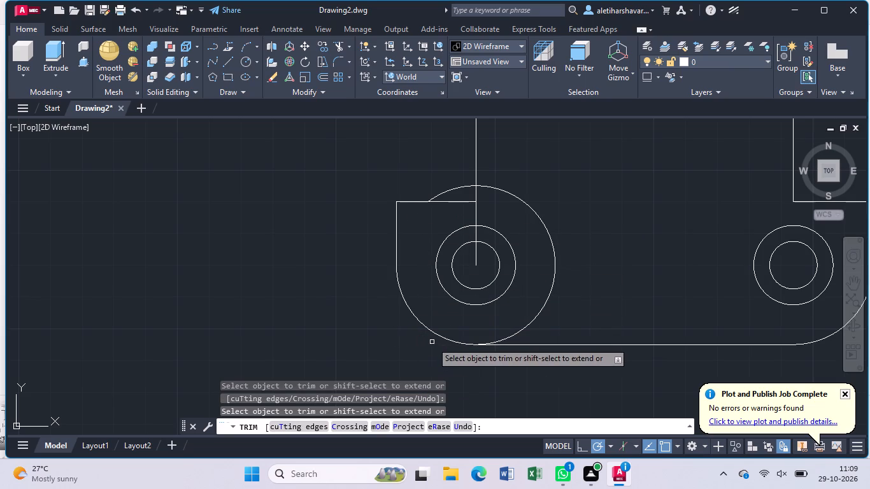
pyautogui.click(550, 292)
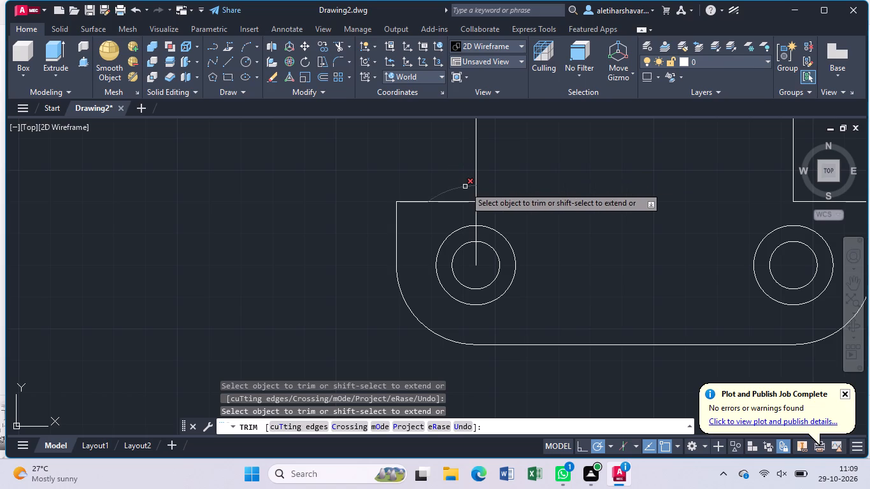
pyautogui.click(465, 187)
# Trim the left inner vertical line below the notch, including the parts inside the lower-left hole circles.
pyautogui.click(475, 215)
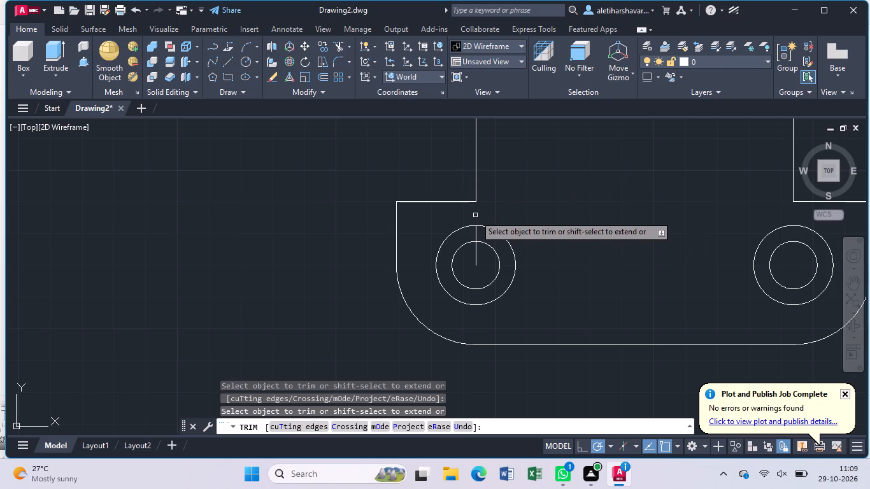
pyautogui.click(477, 234)
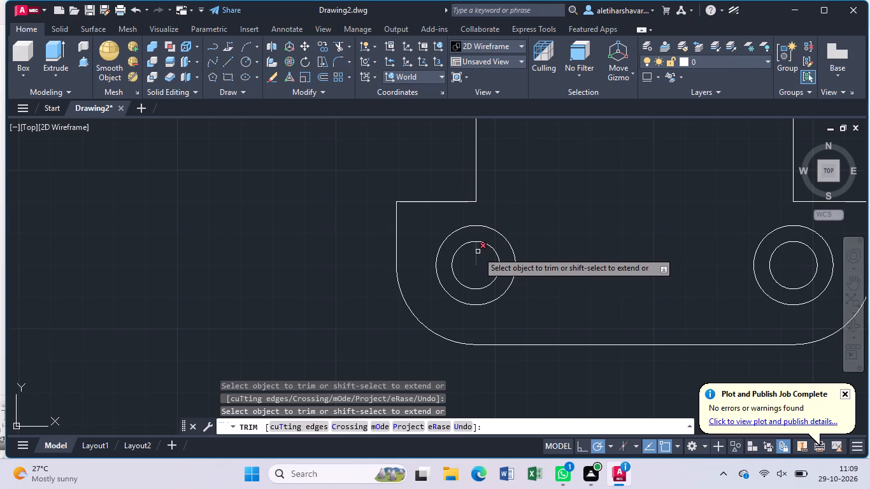
pyautogui.click(478, 252)
pyautogui.scroll(-2, 478, 252)
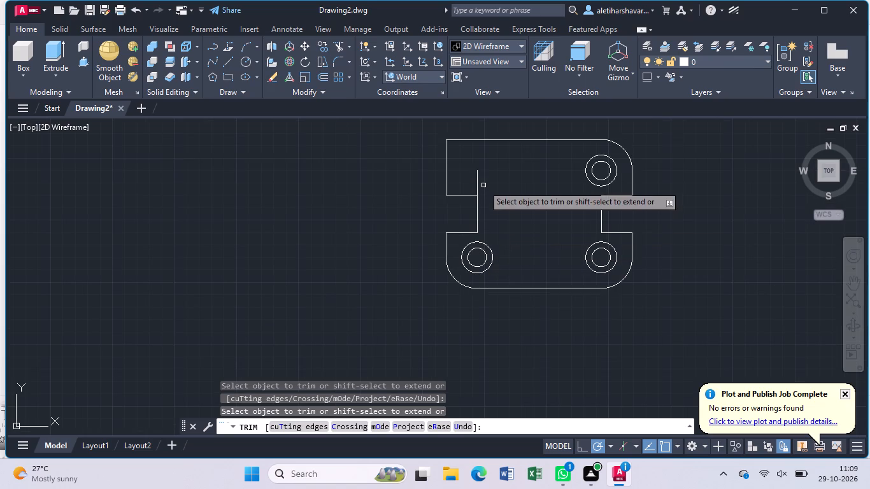
pyautogui.moveTo(485, 185); pyautogui.dragTo(492, 250, button='middle')
pyautogui.scroll(1, 467, 215)
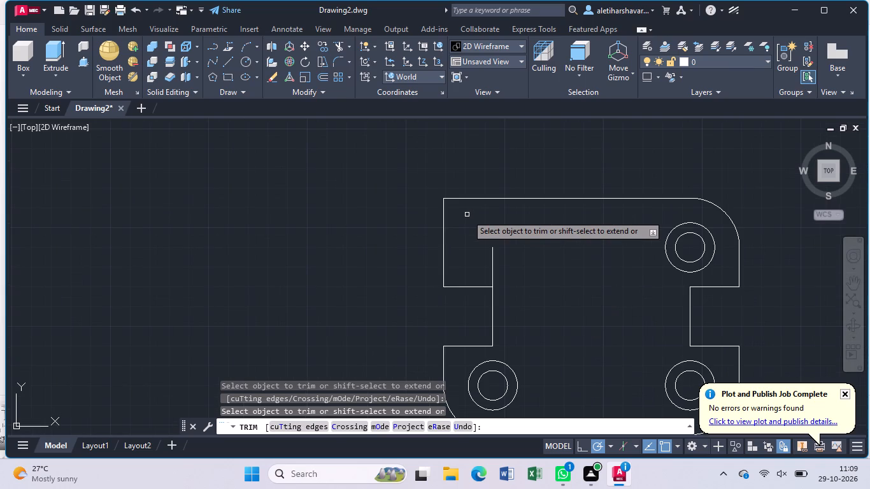
pyautogui.press('Escape')
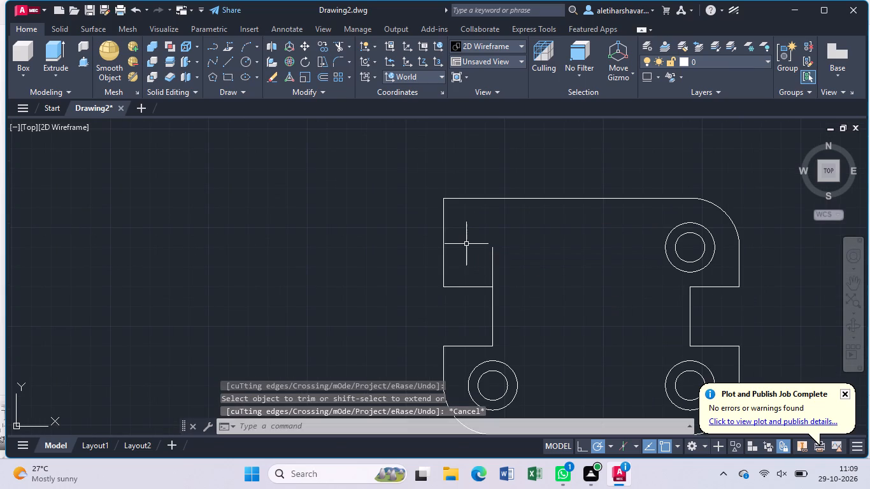
# Draw a circle of radius 25 centred on the upper end of the left inner vertical line.
pyautogui.press('c')
pyautogui.press('Return')
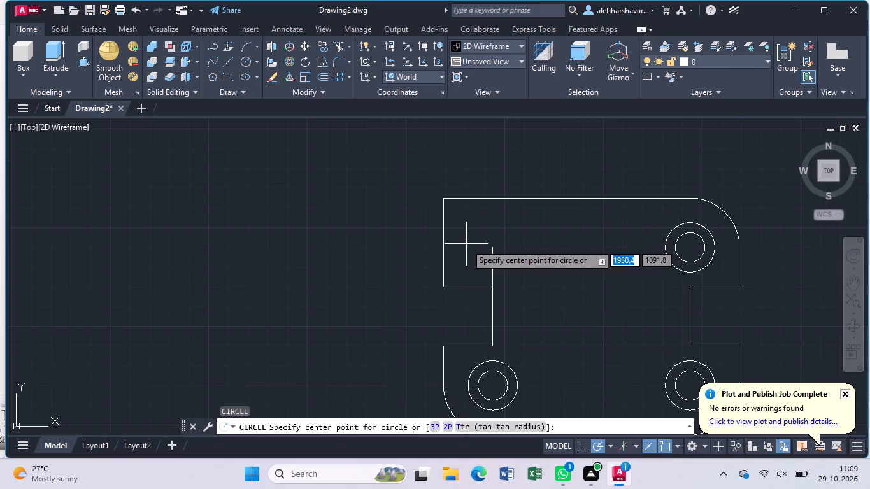
pyautogui.click(491, 250)
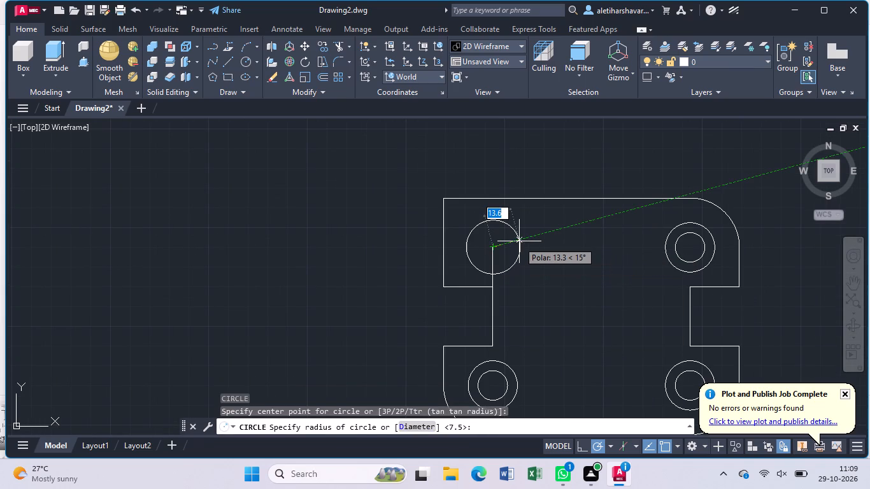
pyautogui.write('25')
pyautogui.press('Return')
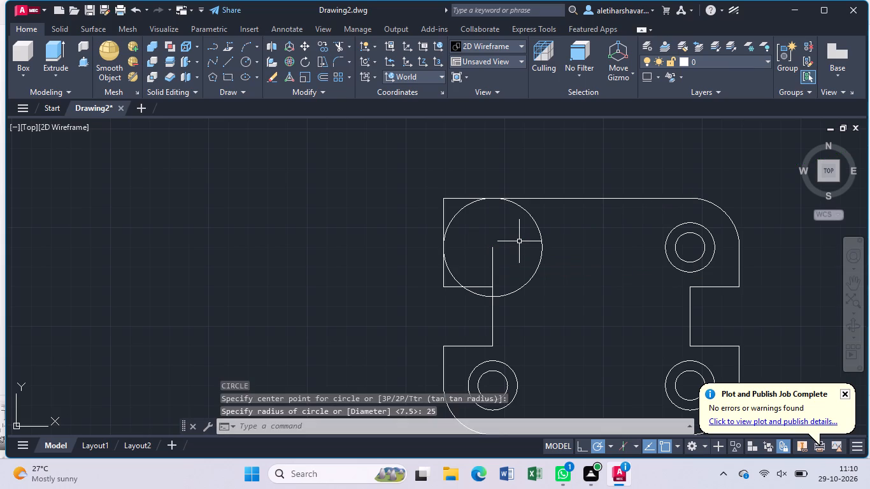
# Draw a concentric circle of radius 12.5 at the centre of the upper-left radius 25 circle.
pyautogui.press('c')
pyautogui.press('Return')
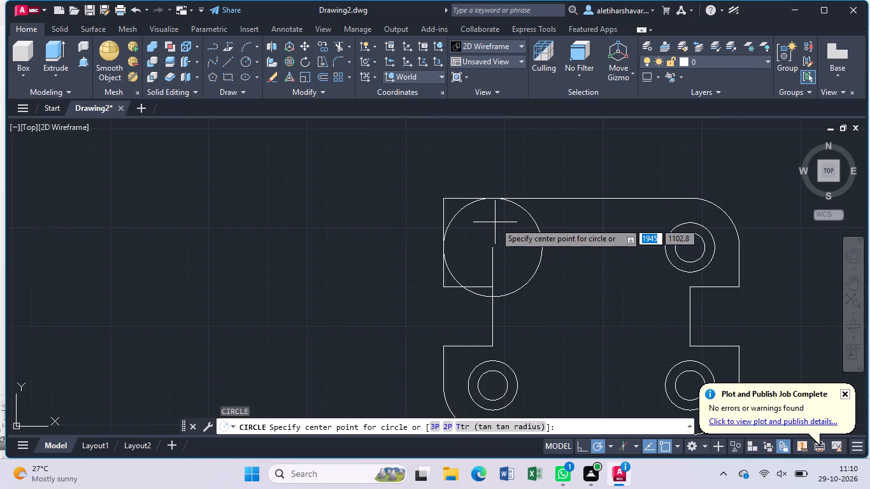
pyautogui.click(489, 246)
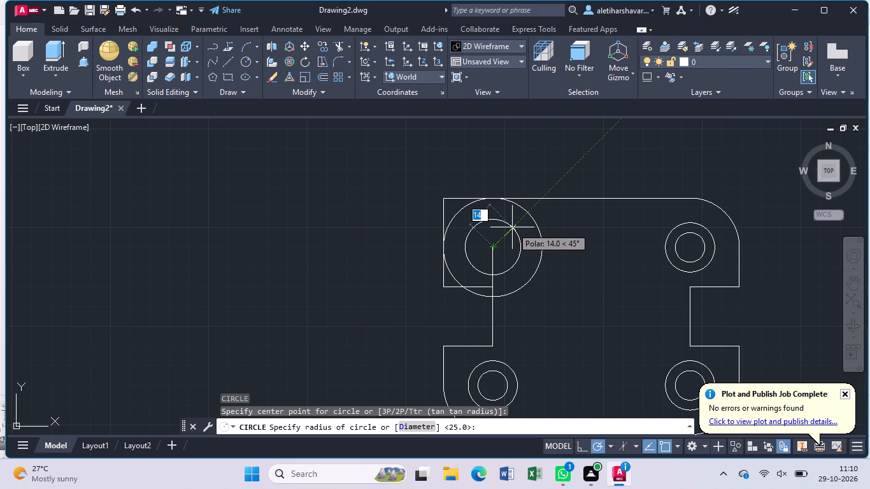
pyautogui.write('12')
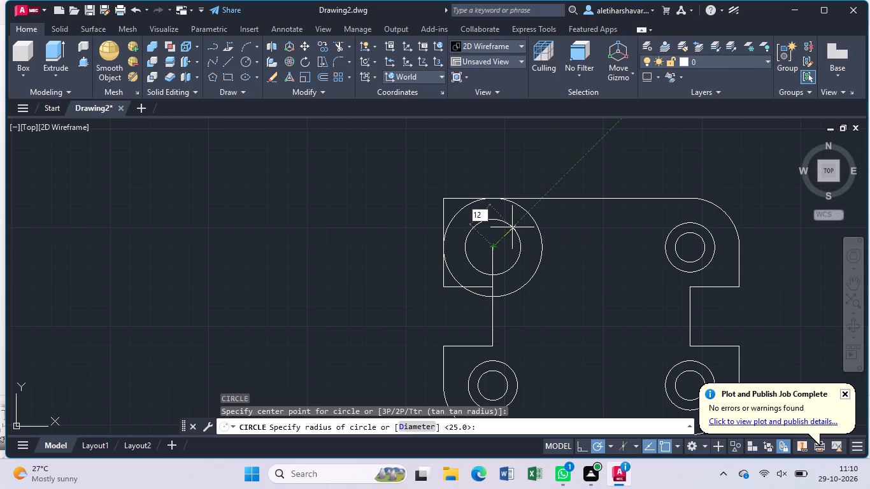
pyautogui.write('.5')
pyautogui.press('Return')
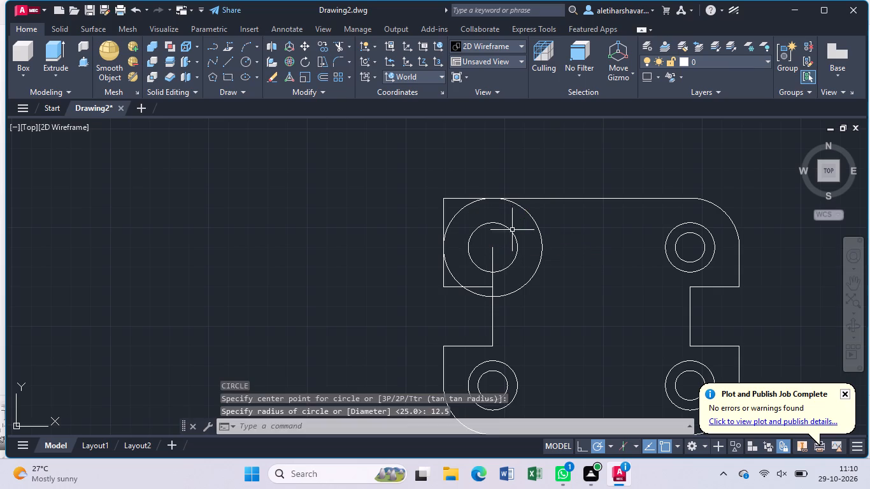
# Draw a smaller concentric circle, sized freehand, inside the upper-left radius 12.5 circle.
pyautogui.scroll(1, 503, 260)
pyautogui.press('c')
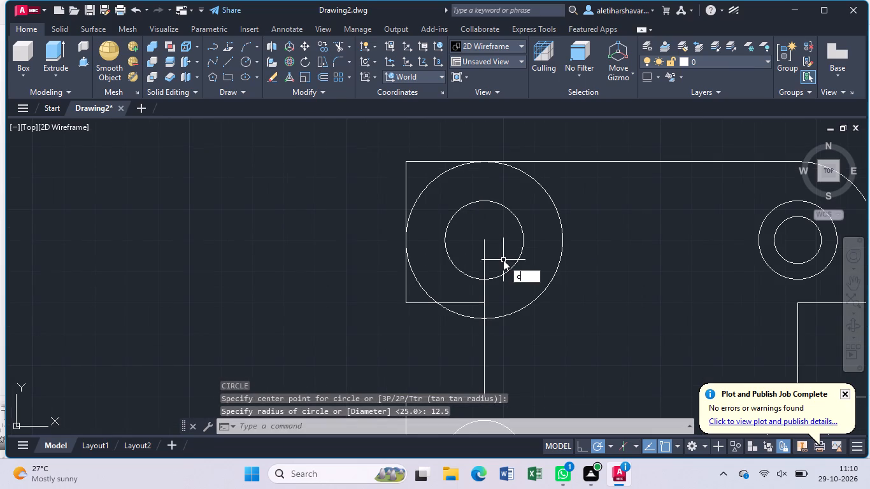
pyautogui.press('Return')
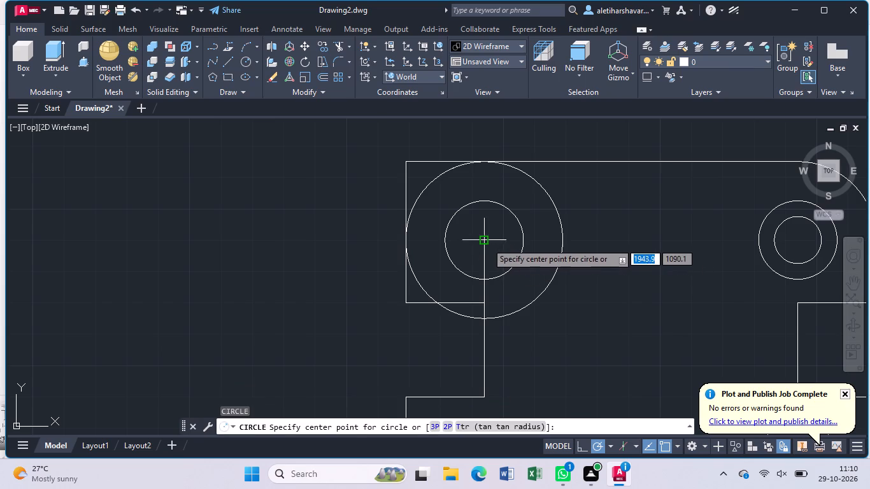
pyautogui.click(484, 244)
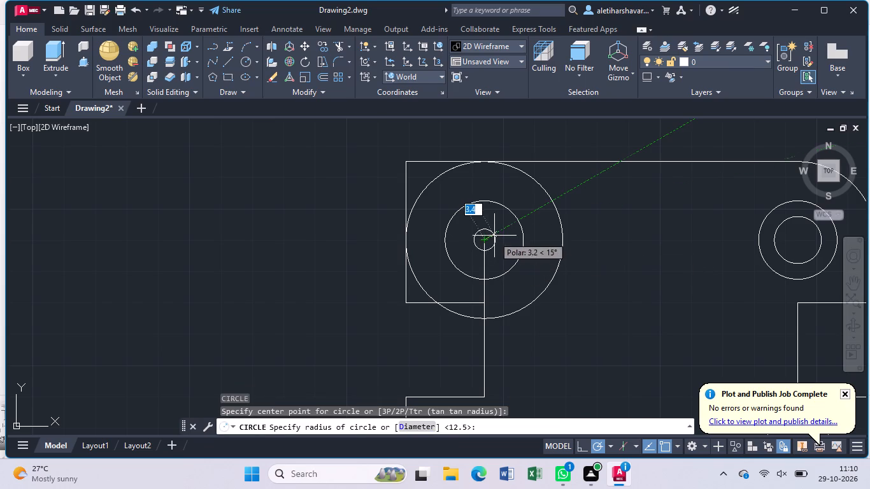
pyautogui.click(499, 232)
pyautogui.press('7')
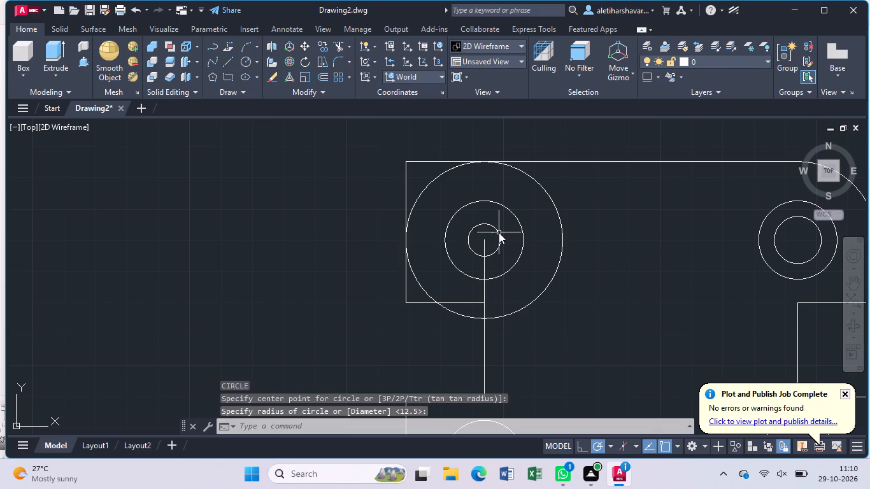
pyautogui.press('.')
pyautogui.press('5')
pyautogui.press('Return')
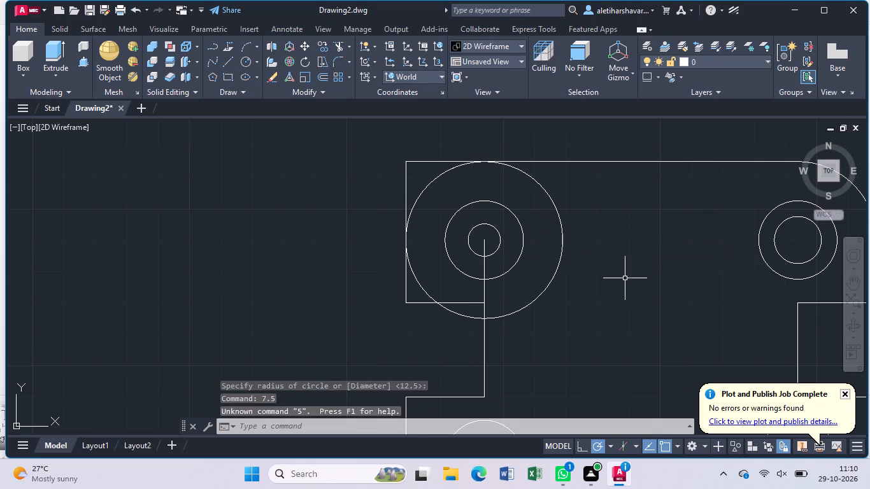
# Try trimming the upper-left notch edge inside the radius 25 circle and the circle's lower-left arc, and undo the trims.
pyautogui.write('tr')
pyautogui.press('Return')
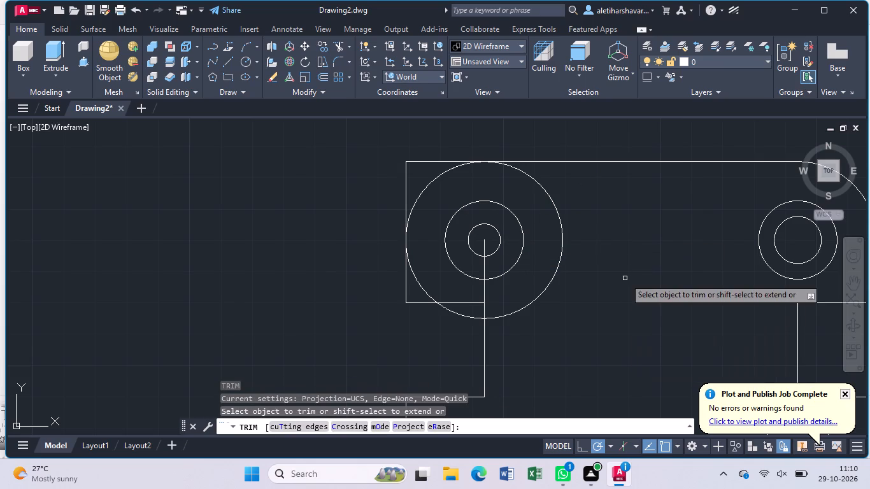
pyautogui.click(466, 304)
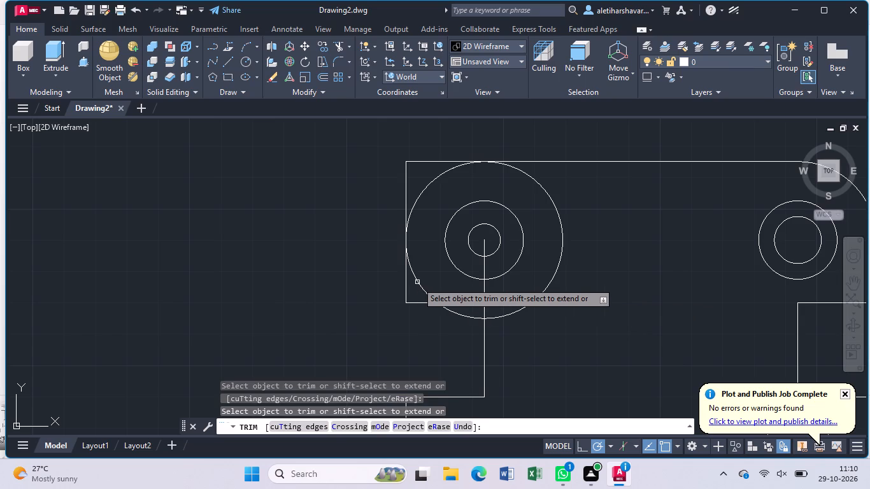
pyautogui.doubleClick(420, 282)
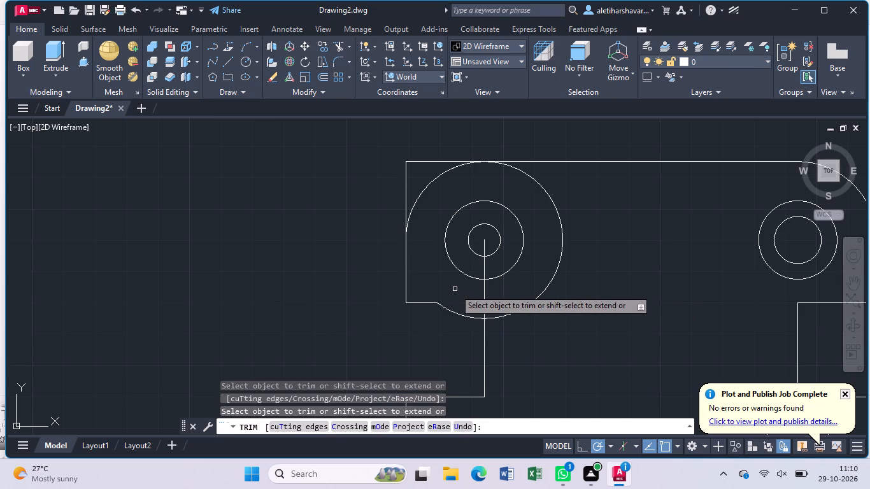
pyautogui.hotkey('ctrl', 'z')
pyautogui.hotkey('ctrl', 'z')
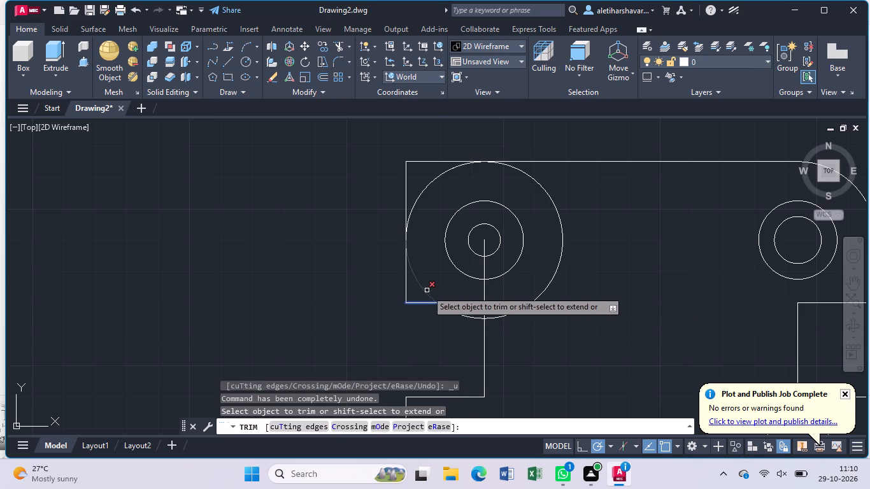
# Trim the upper-left radius 25 circle and the outline's square corner lines, leaving only the arc as a rounded corner.
pyautogui.click(425, 290)
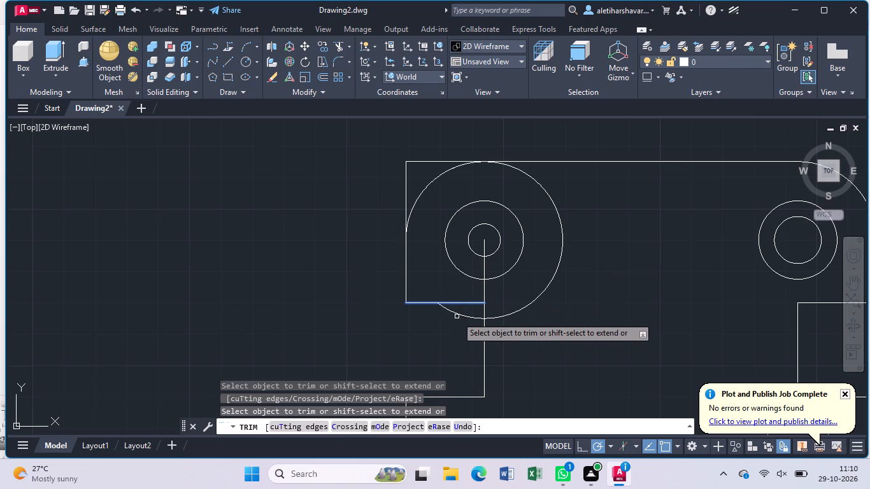
pyautogui.click(458, 316)
pyautogui.click(462, 311)
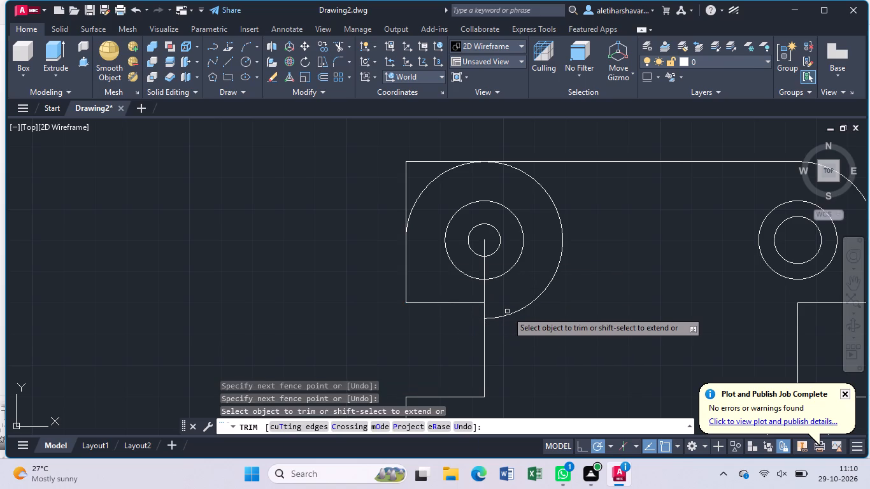
pyautogui.click(508, 311)
pyautogui.click(524, 316)
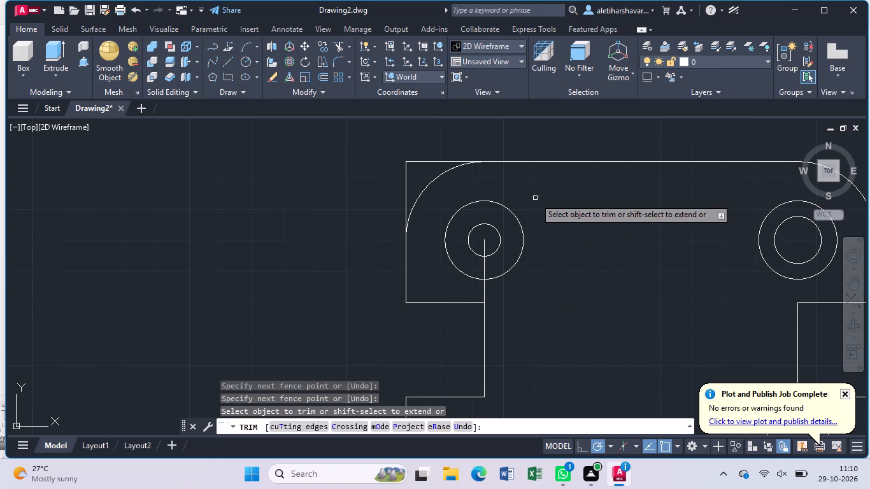
pyautogui.click(432, 151)
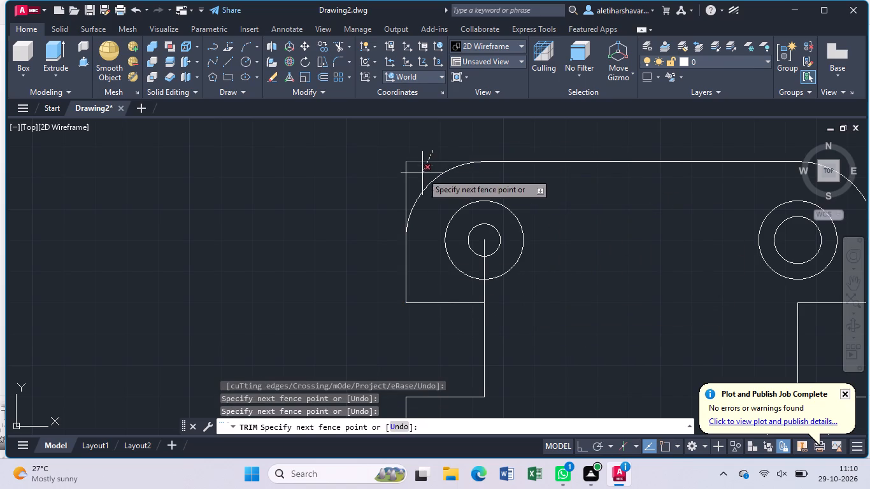
pyautogui.doubleClick(397, 194)
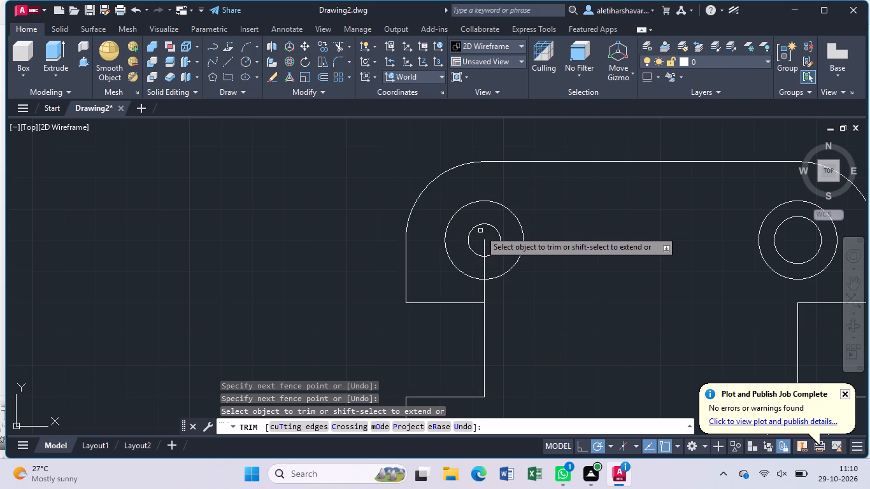
# Trim the left inner vertical line above the notch, including the parts inside the upper-left hole circles.
pyautogui.click(486, 247)
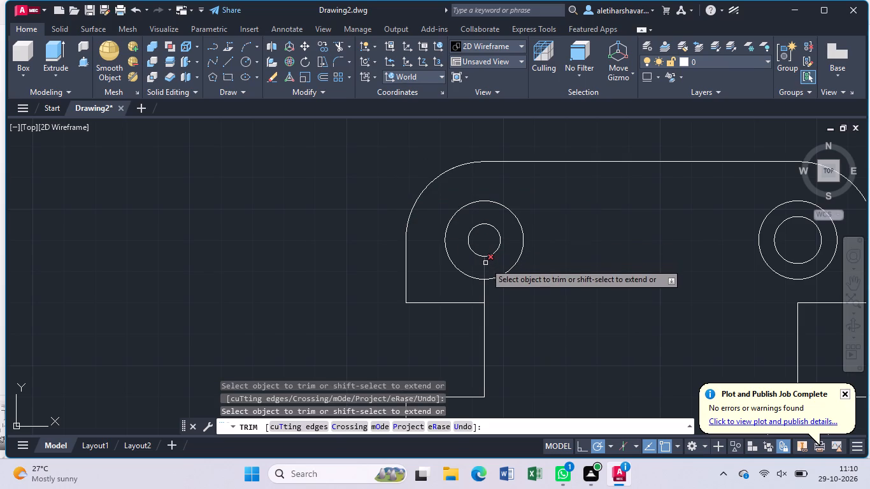
pyautogui.click(485, 263)
pyautogui.click(486, 290)
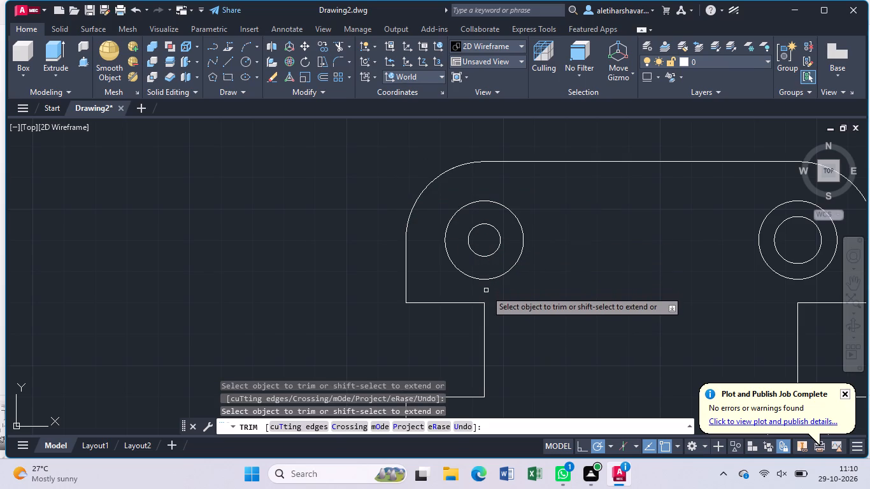
pyautogui.press('Escape')
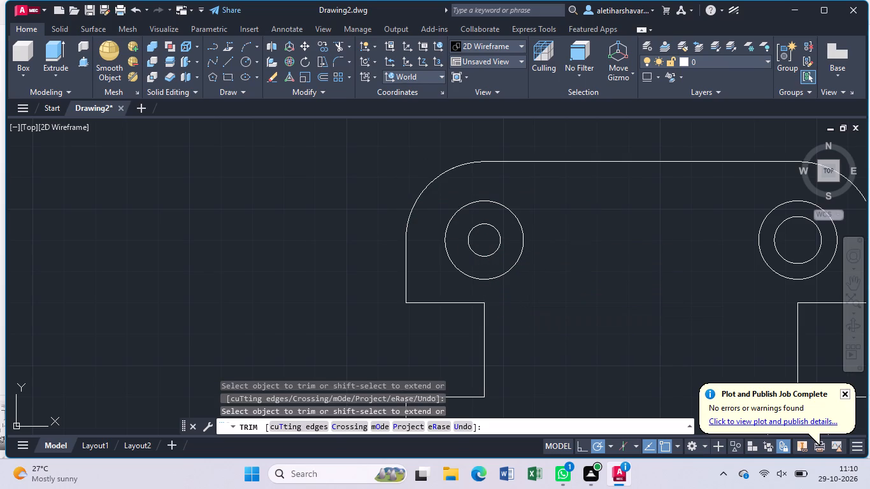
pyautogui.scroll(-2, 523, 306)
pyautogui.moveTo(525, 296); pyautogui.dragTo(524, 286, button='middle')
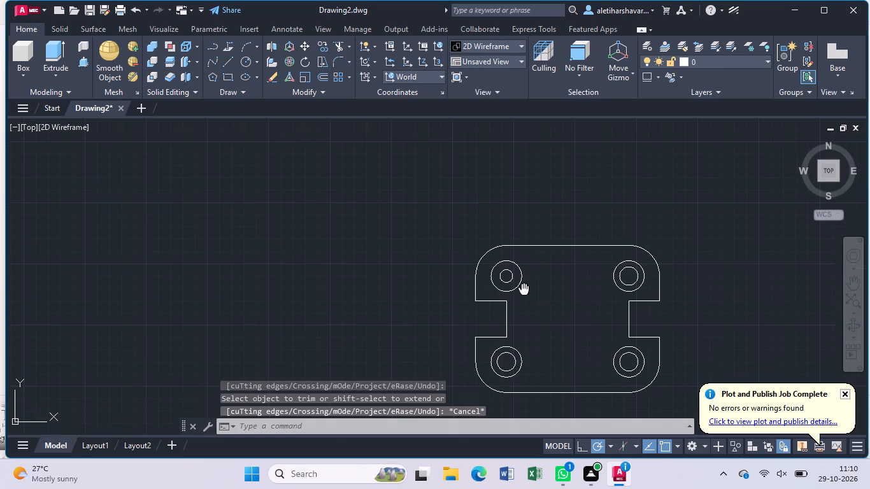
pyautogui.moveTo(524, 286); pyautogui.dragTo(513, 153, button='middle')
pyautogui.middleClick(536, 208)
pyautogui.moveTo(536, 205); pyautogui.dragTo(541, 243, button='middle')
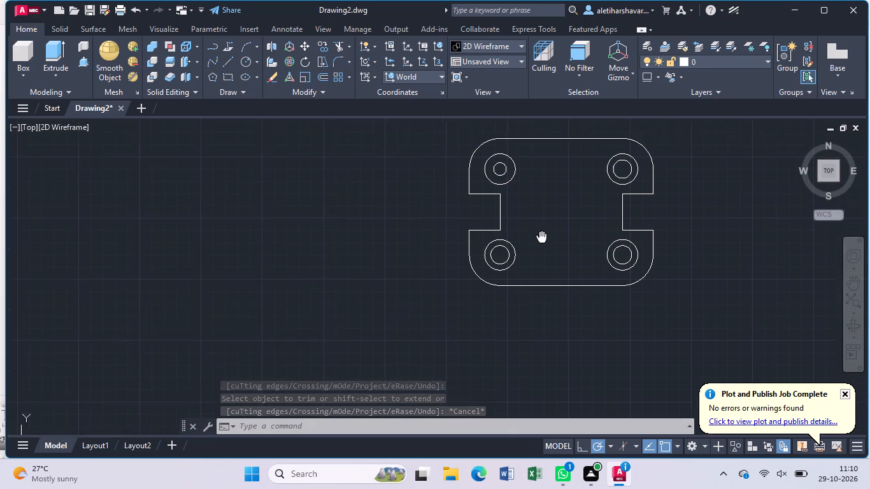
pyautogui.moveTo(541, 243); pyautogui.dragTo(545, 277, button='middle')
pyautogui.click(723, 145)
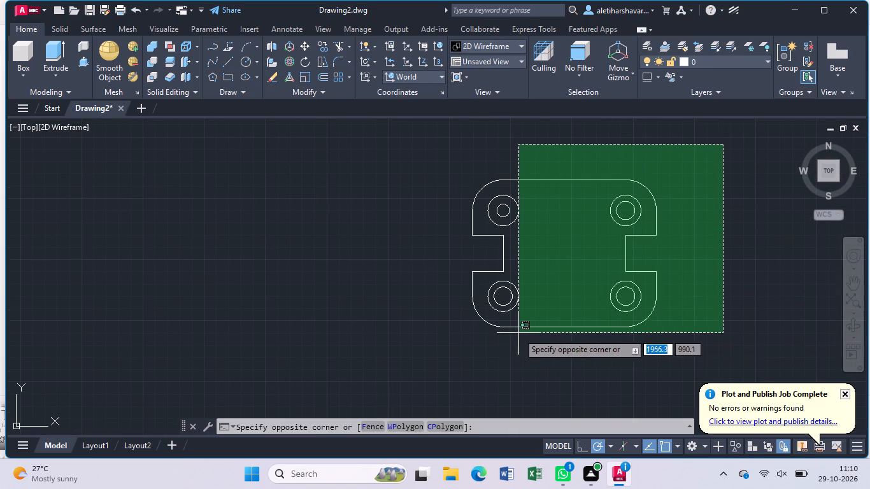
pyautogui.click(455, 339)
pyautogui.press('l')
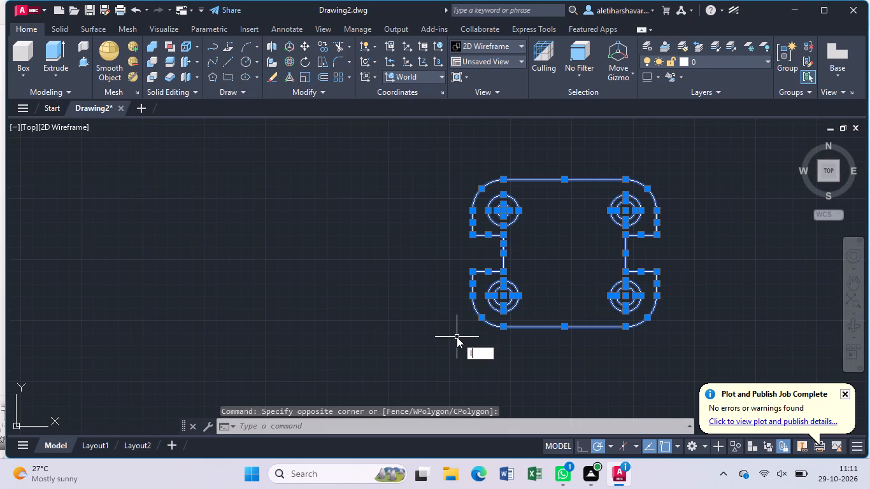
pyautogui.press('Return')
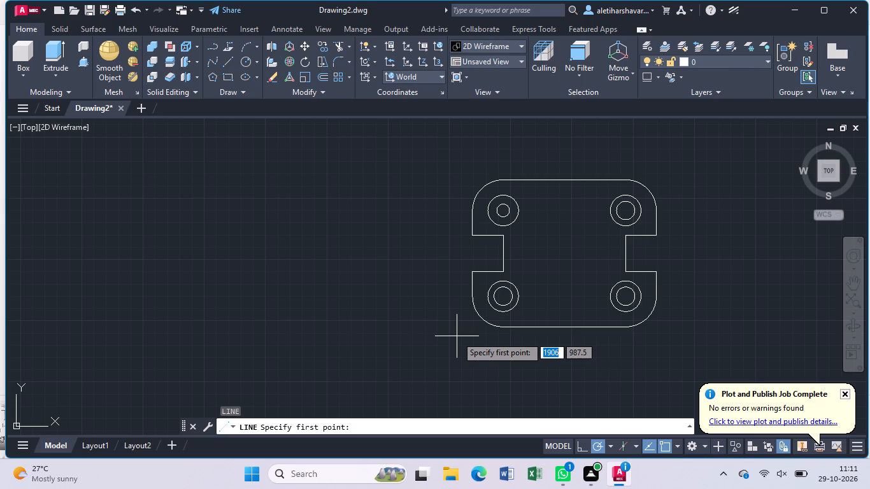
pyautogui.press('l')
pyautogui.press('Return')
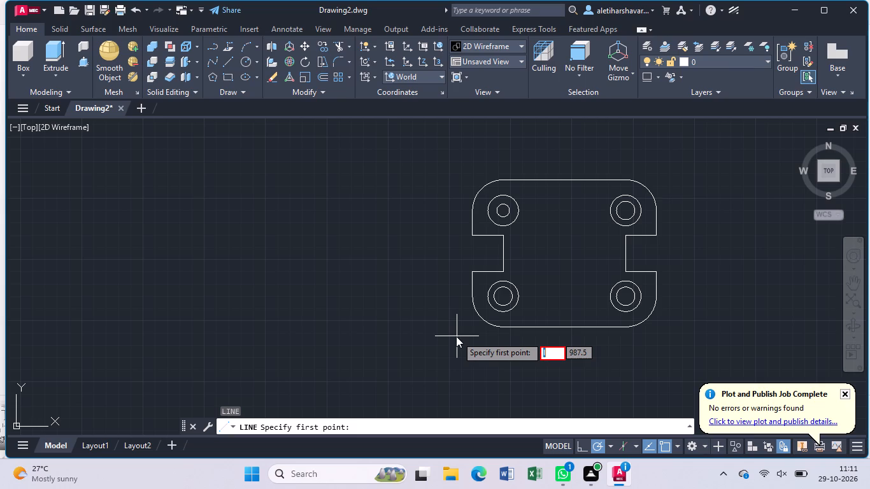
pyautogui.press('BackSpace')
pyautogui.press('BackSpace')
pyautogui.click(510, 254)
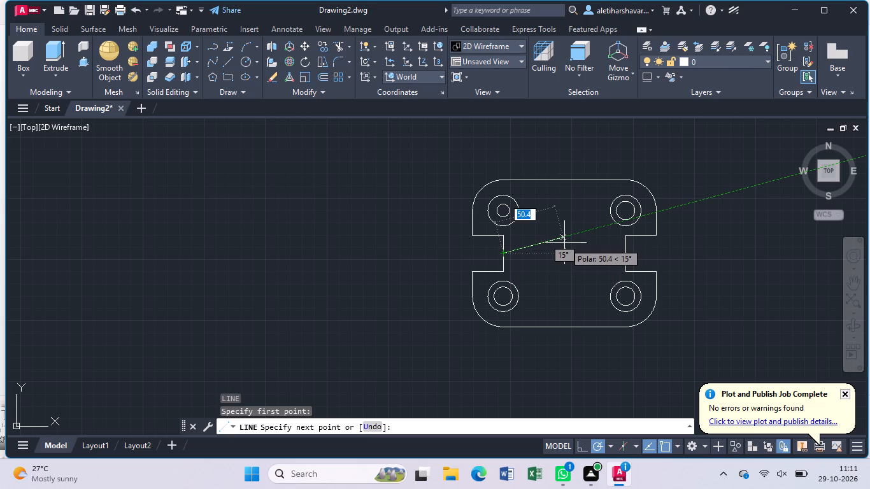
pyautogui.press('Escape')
# Draw a horizontal line about 130 mm long from the midpoint of the left notch's inner vertical edge, extending past the right notch.
pyautogui.press('l')
pyautogui.press('Return')
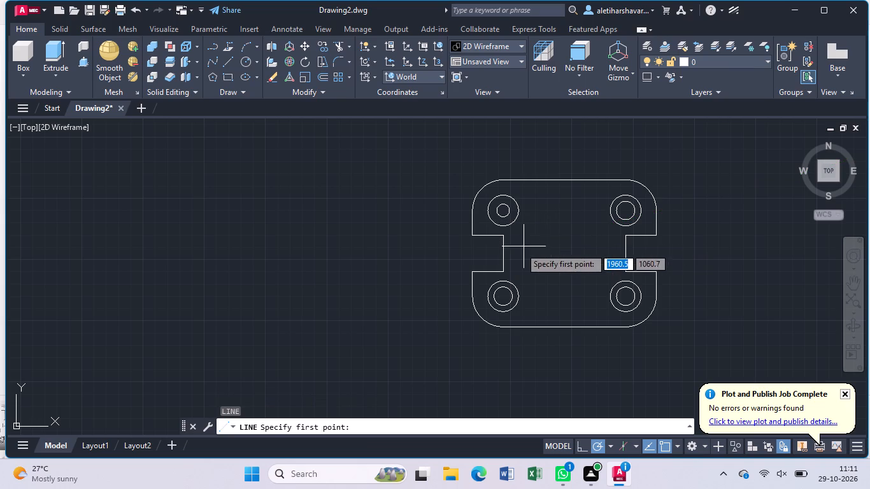
pyautogui.click(503, 254)
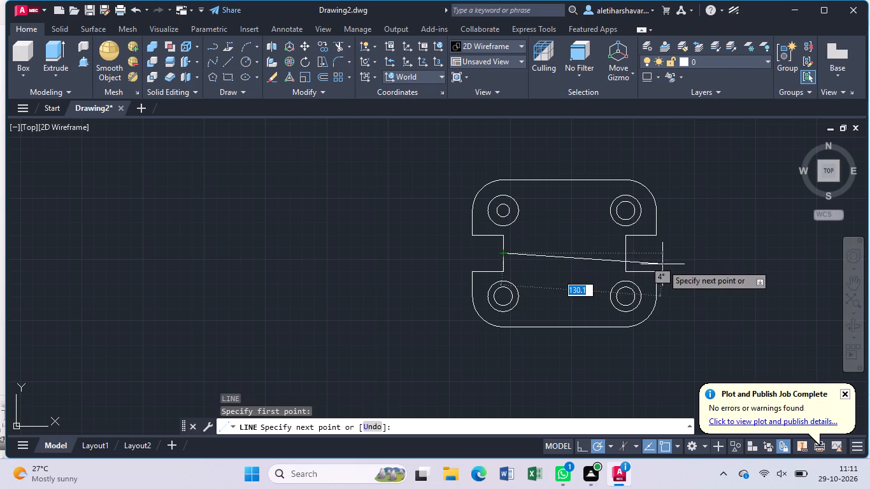
pyautogui.click(662, 255)
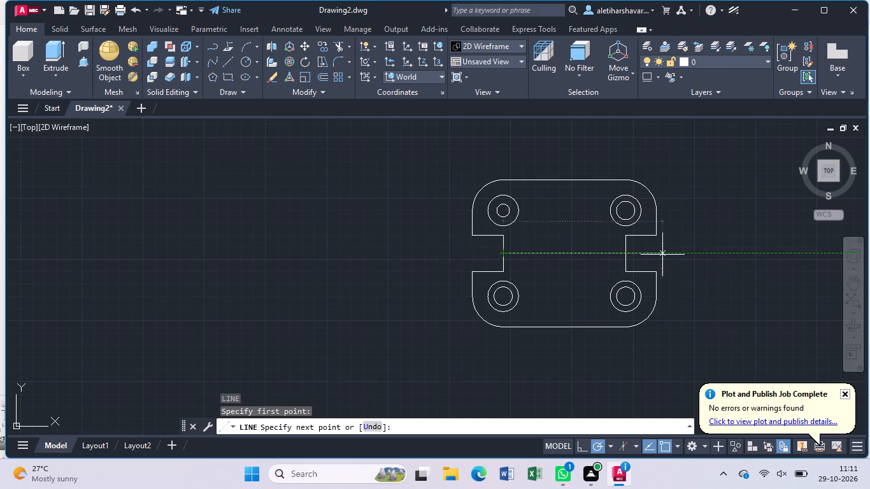
pyautogui.press('Escape')
pyautogui.press('Escape')
# Trim the part of the horizontal centre line that extends beyond the right notch's inner vertical edge.
pyautogui.write('tr')
pyautogui.press('Return')
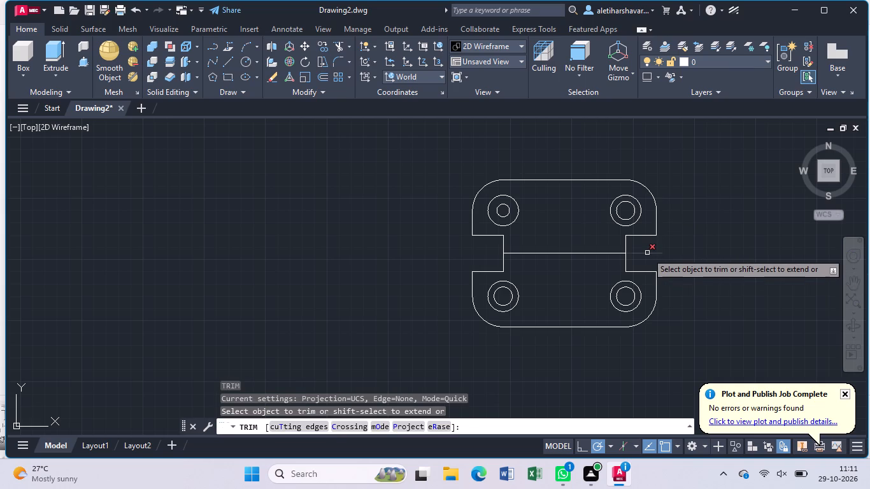
pyautogui.click(647, 253)
pyautogui.press('Escape')
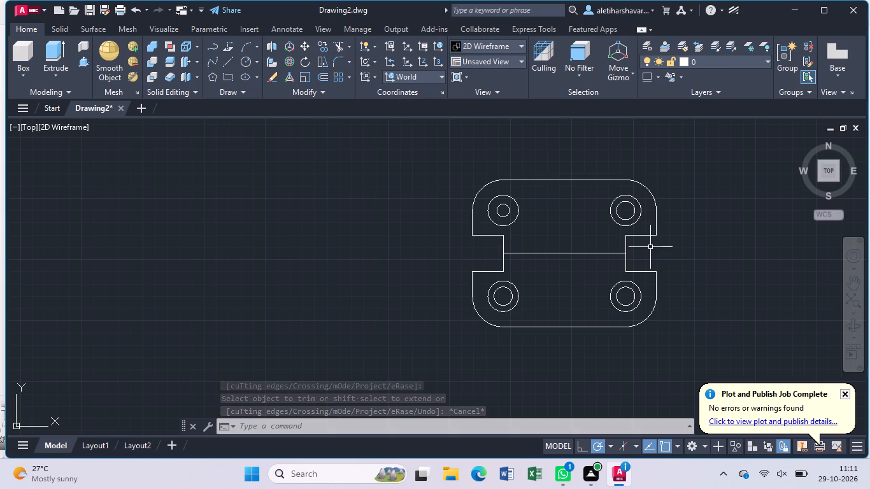
# Start a line from the midpoint of the horizontal centre line.
pyautogui.press('l')
pyautogui.press('Return')
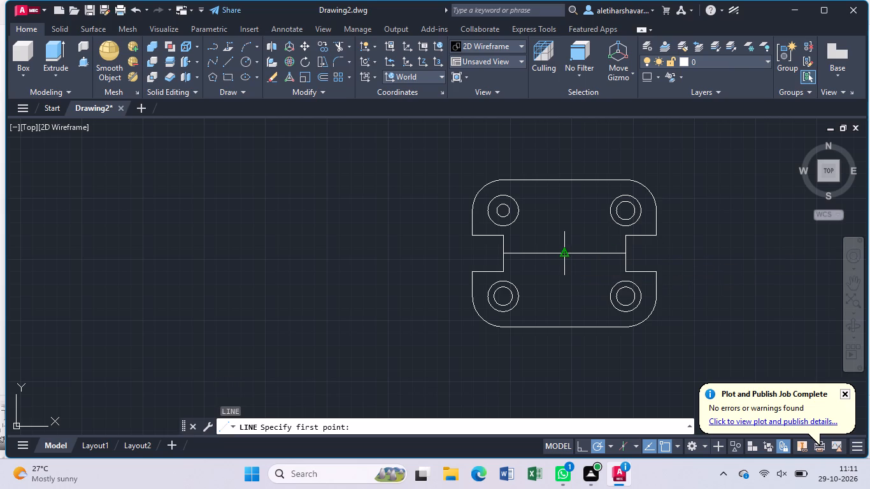
pyautogui.click(567, 250)
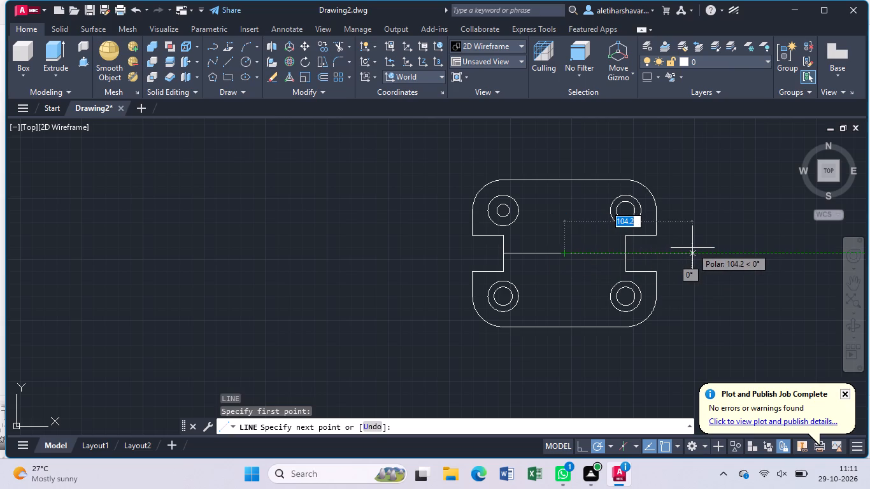
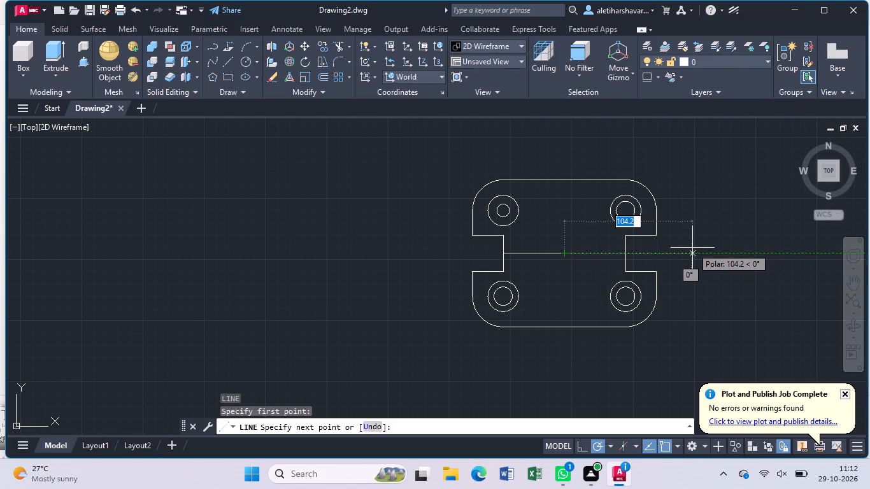
# Complete the connected lines from the centre line's midpoint: 12.5 mm right, 20 down, 25 left, 40 up, 25 right, and down to close the 25 by 40 mm rectangle.
pyautogui.write('12')
pyautogui.press('.')
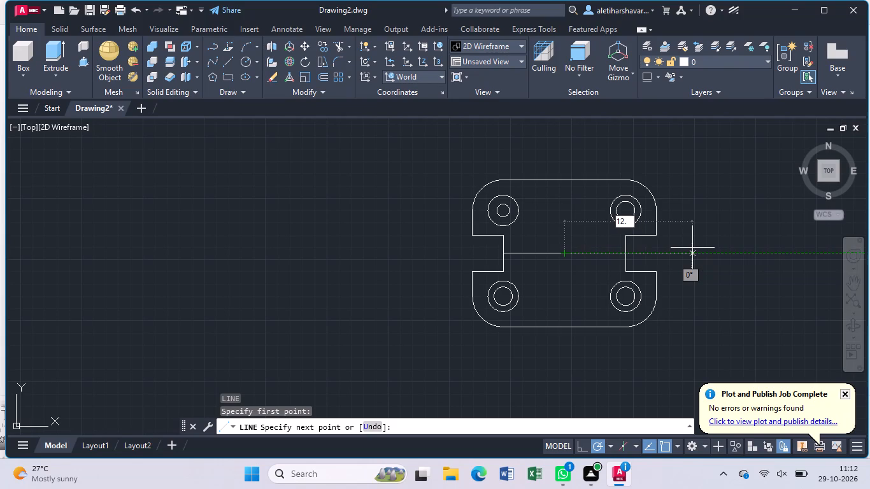
pyautogui.press('5')
pyautogui.press('Return')
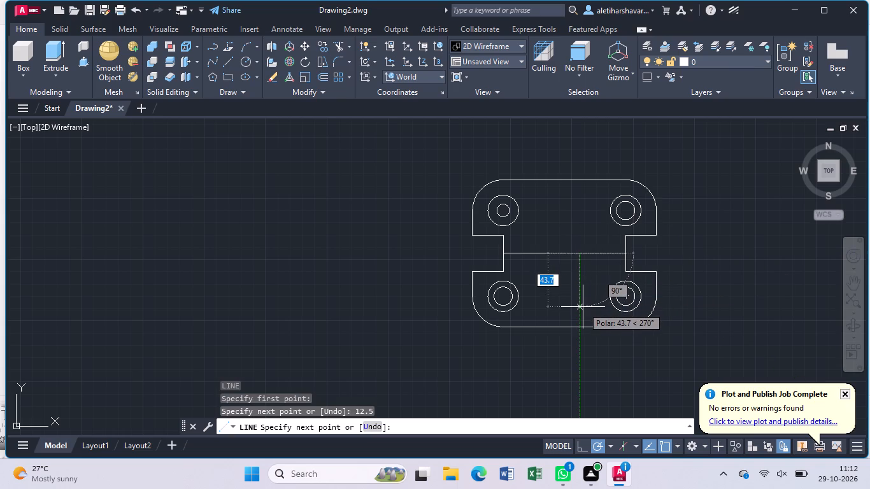
pyautogui.press('2')
pyautogui.press('0')
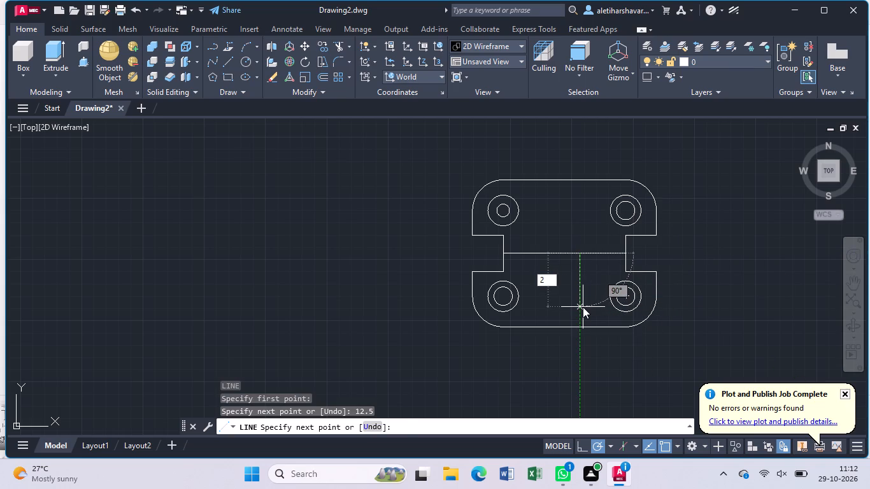
pyautogui.press('Return')
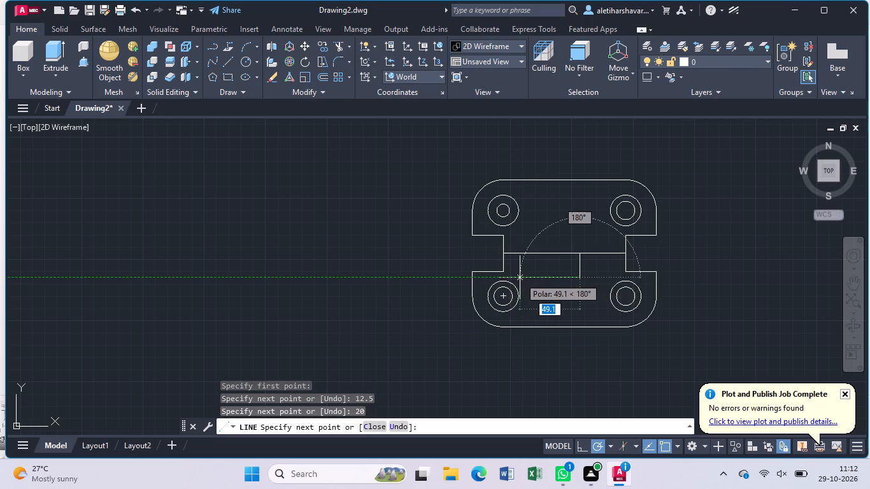
pyautogui.write('25')
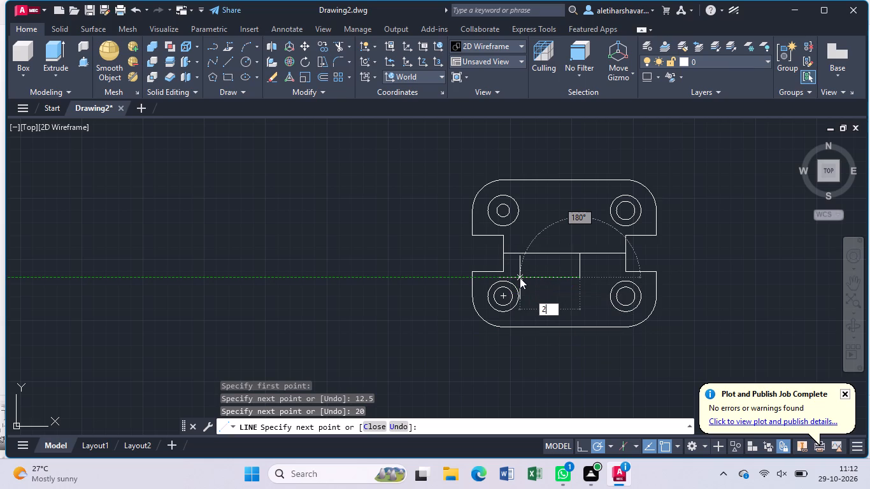
pyautogui.press('Return')
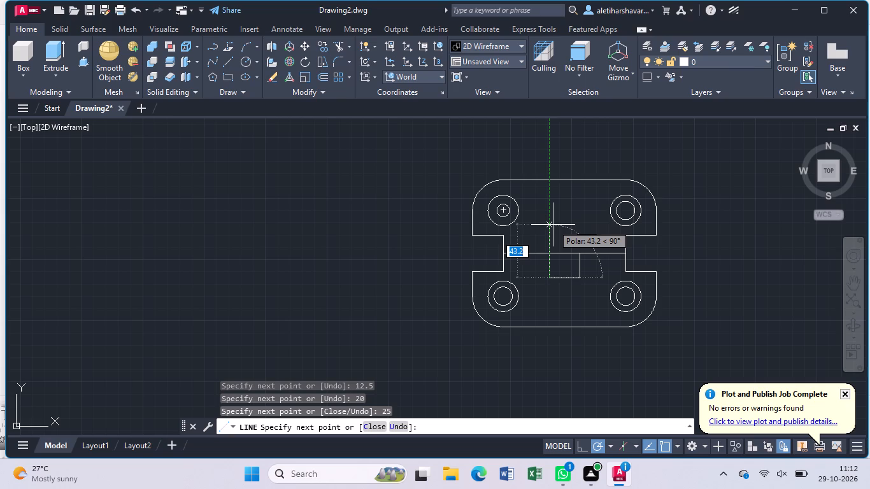
pyautogui.write('40')
pyautogui.press('Return')
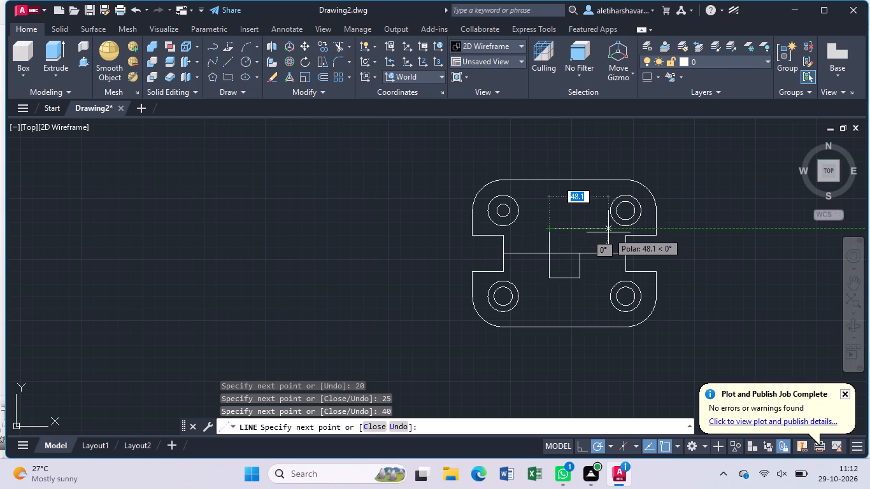
pyautogui.write('25')
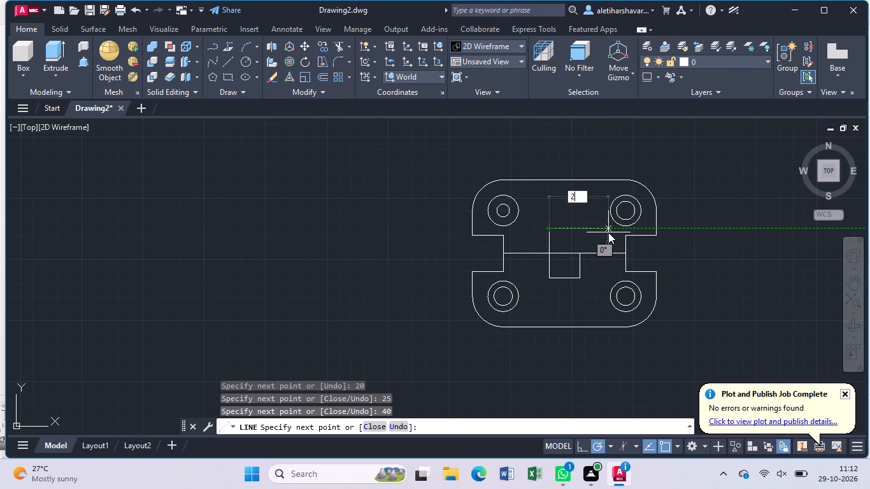
pyautogui.press('Return')
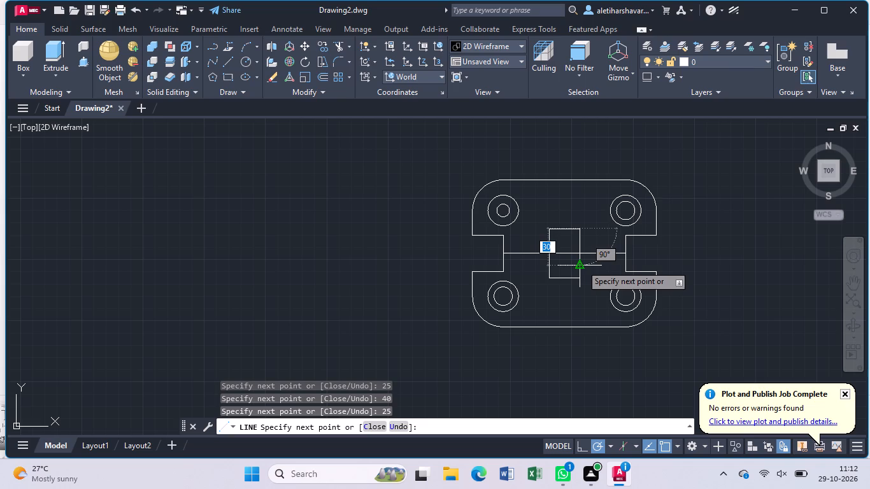
pyautogui.click(578, 276)
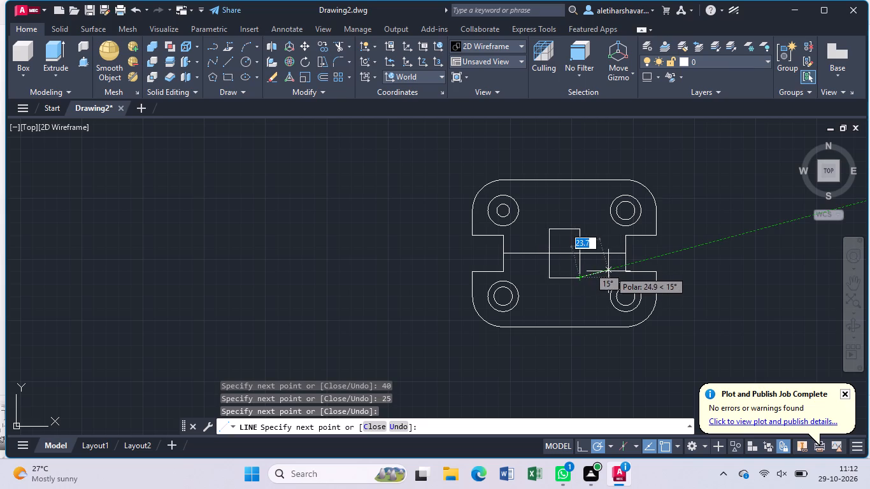
pyautogui.press('Escape')
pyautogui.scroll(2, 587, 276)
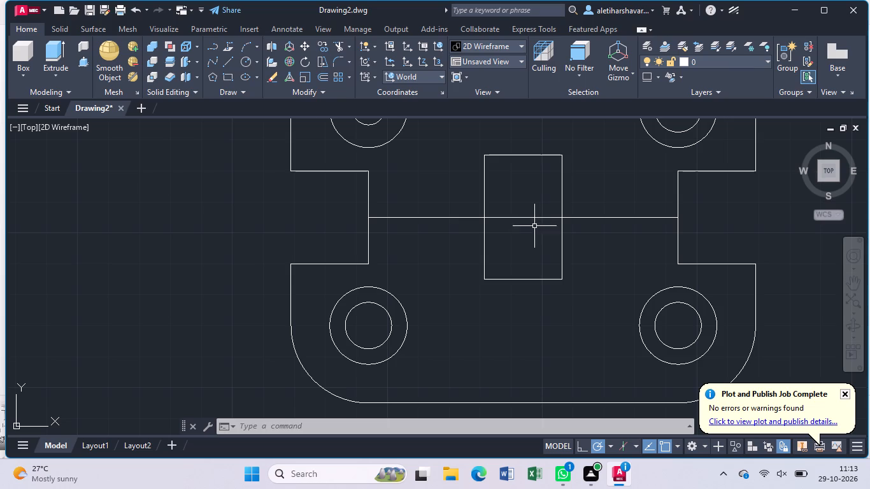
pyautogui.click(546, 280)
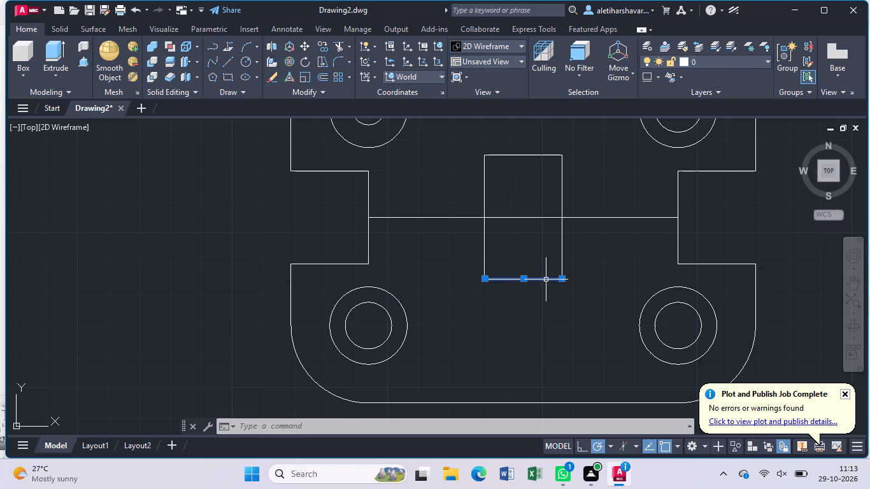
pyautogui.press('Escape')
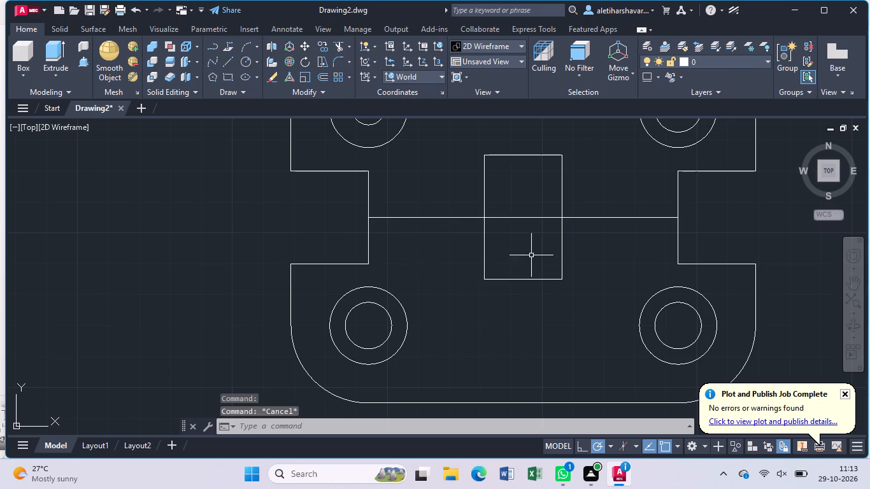
# Draw a line 25 mm to the right from the rectangle's centre along the centre line, ending with an upward tick about 6 mm long.
pyautogui.scroll(1, 512, 202)
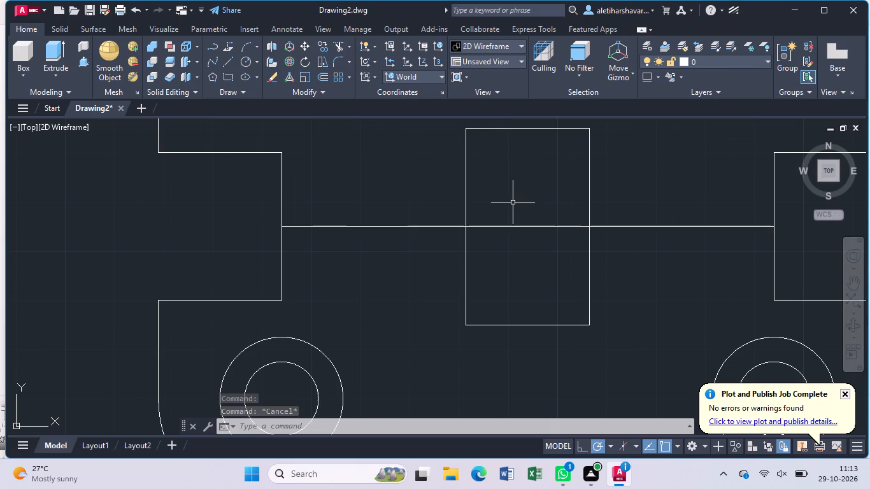
pyautogui.press('l')
pyautogui.press('Return')
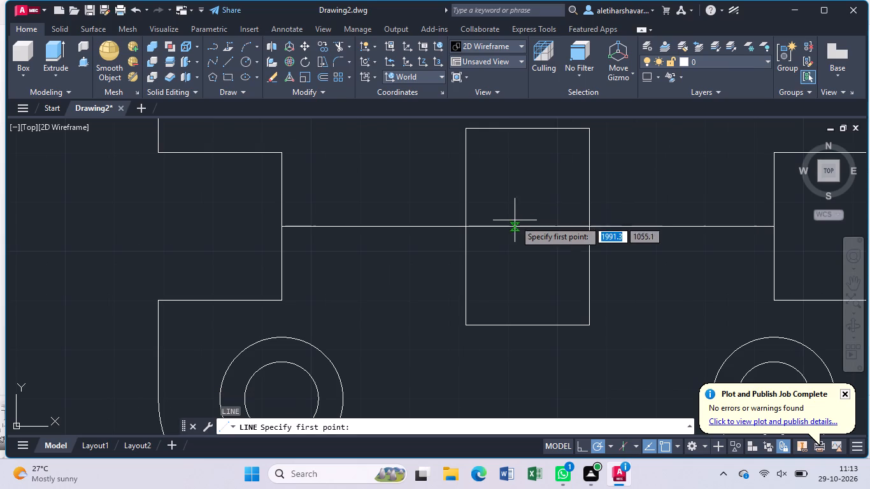
pyautogui.click(531, 227)
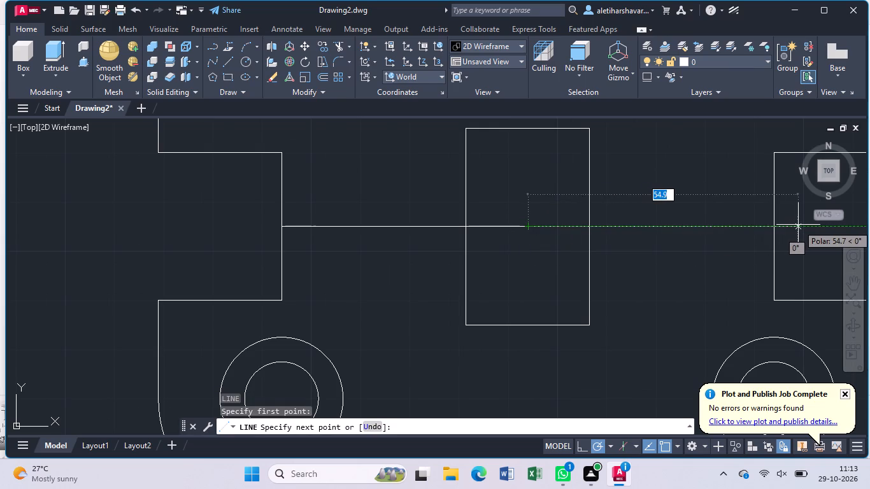
pyautogui.write('25')
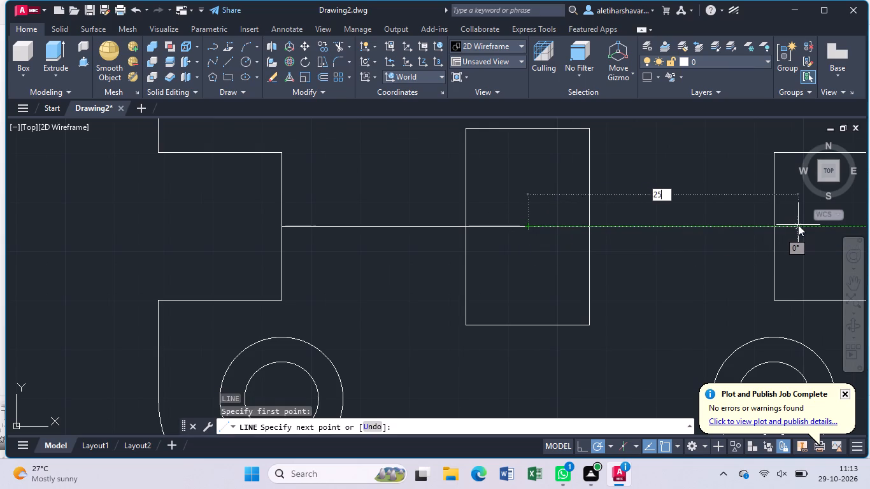
pyautogui.press('Return')
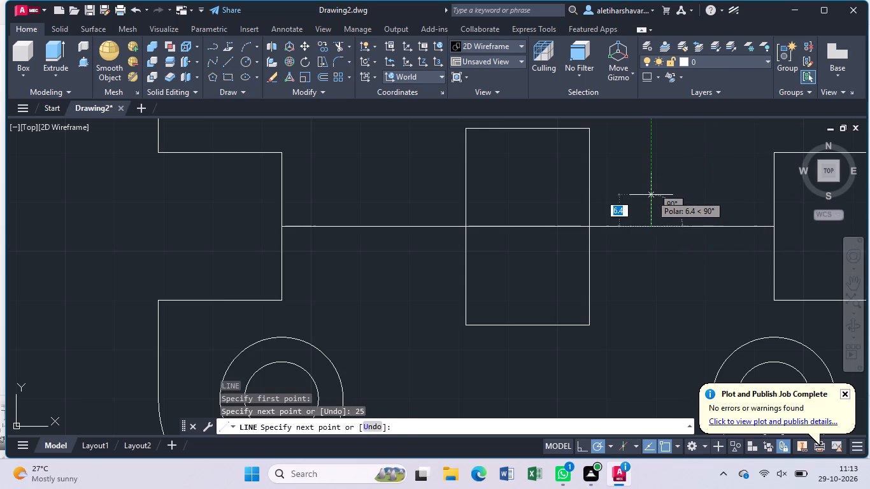
pyautogui.click(651, 195)
pyautogui.press('Escape')
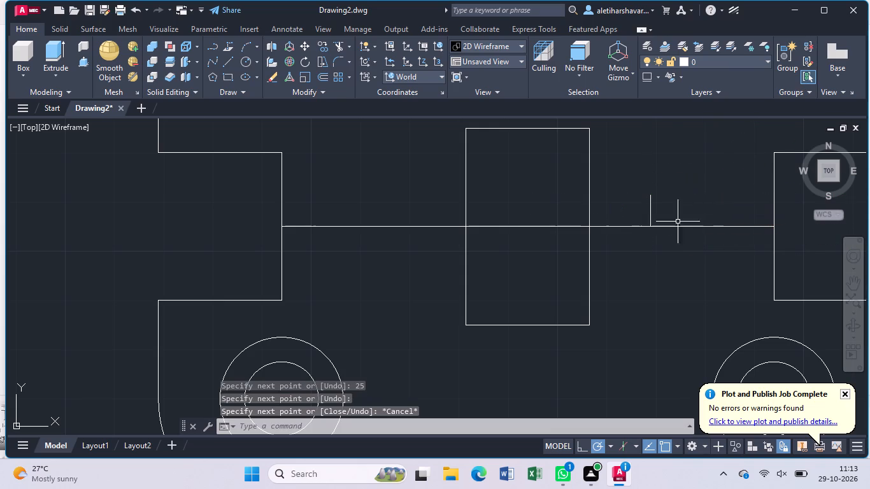
# Draw a line 50 mm to the left from the right tick's base along the centre line, ending with a downward tick about 12.5 mm long.
pyautogui.press('l')
pyautogui.press('Return')
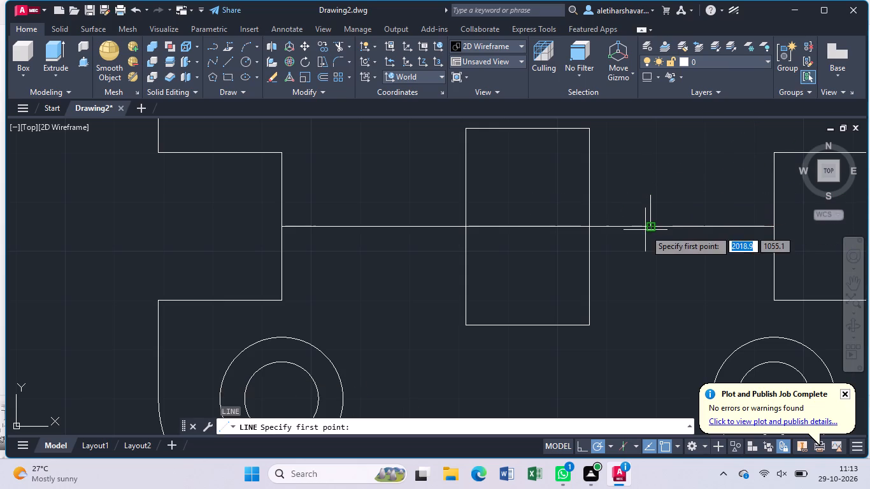
pyautogui.click(650, 227)
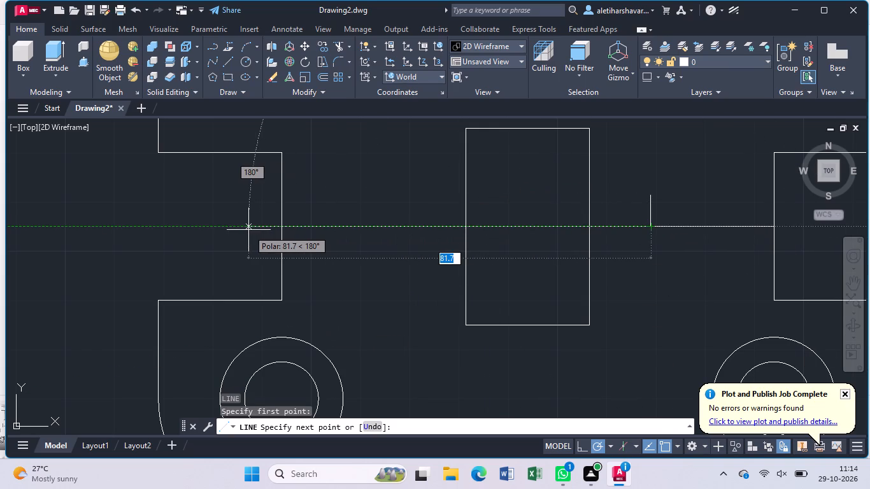
pyautogui.write('50')
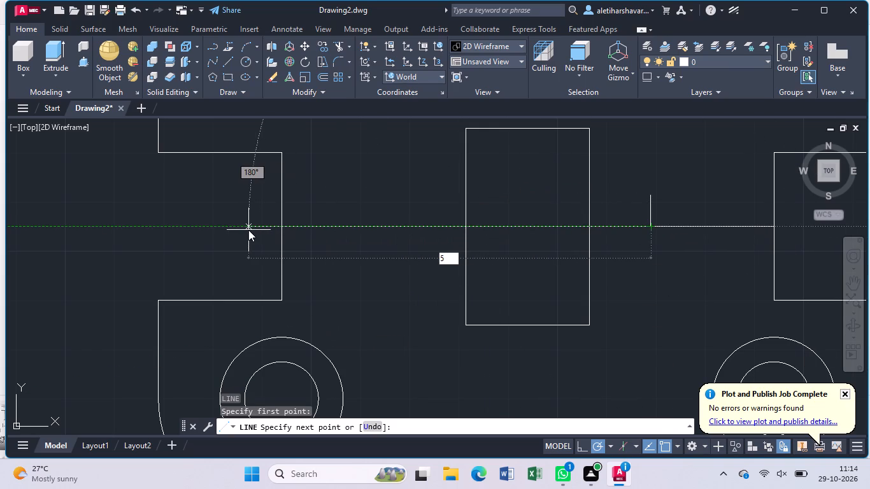
pyautogui.press('Return')
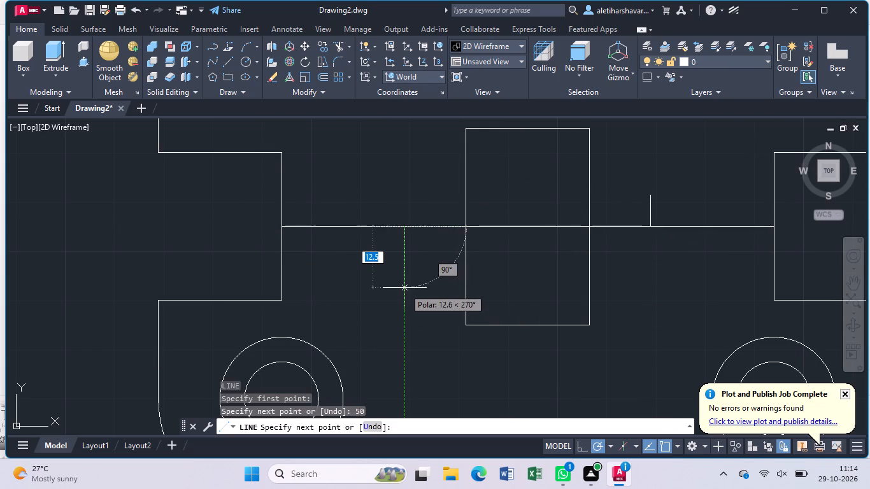
pyautogui.click(404, 287)
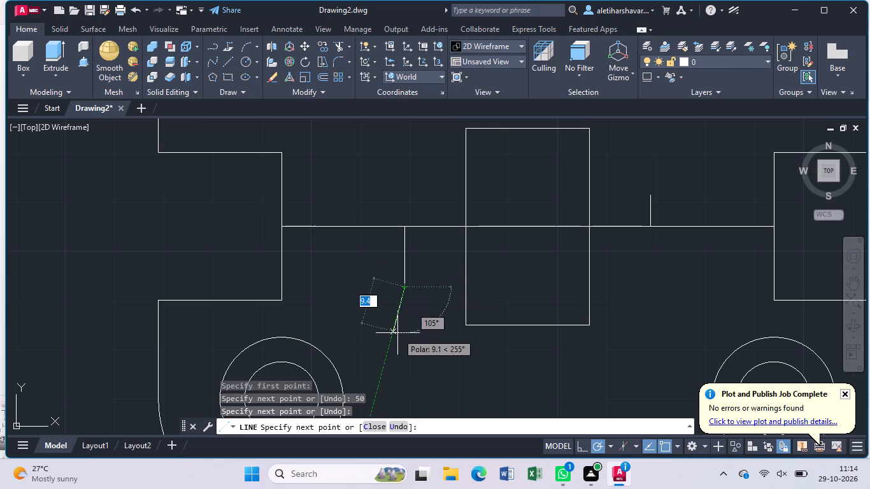
pyautogui.press('Escape')
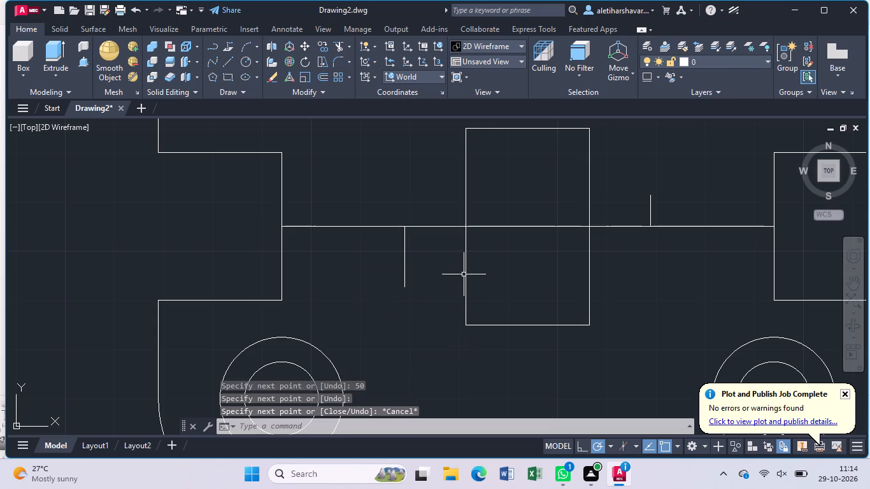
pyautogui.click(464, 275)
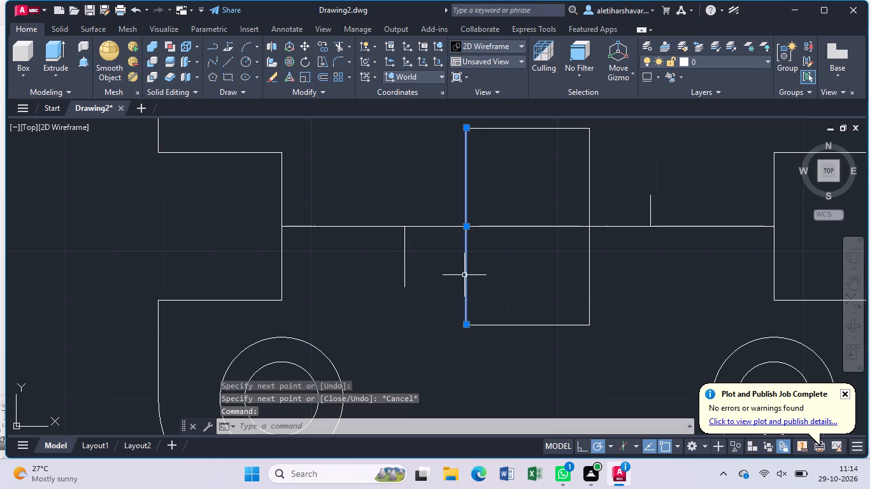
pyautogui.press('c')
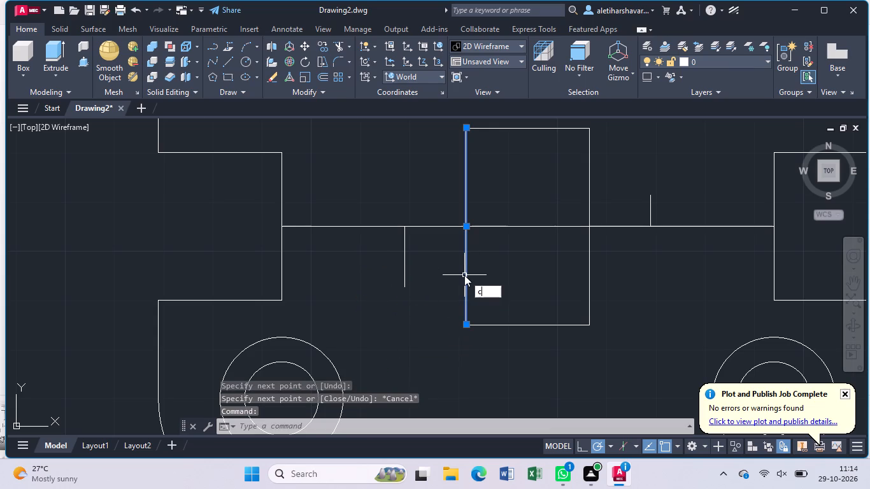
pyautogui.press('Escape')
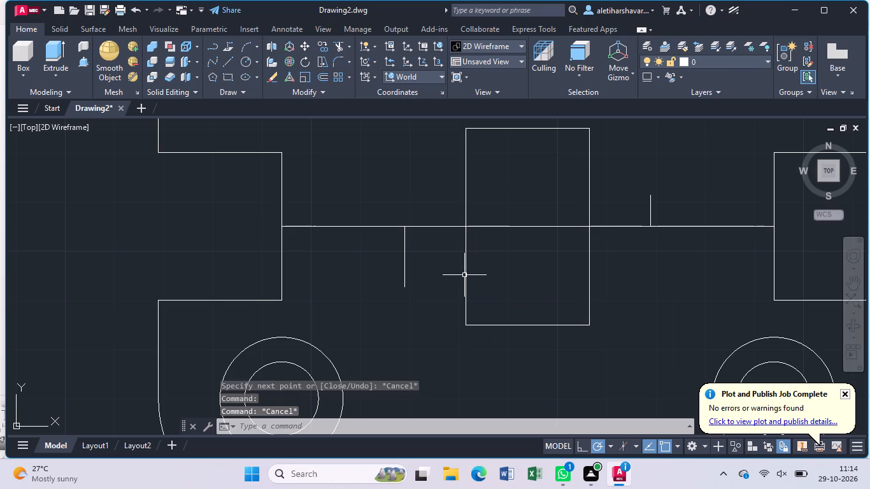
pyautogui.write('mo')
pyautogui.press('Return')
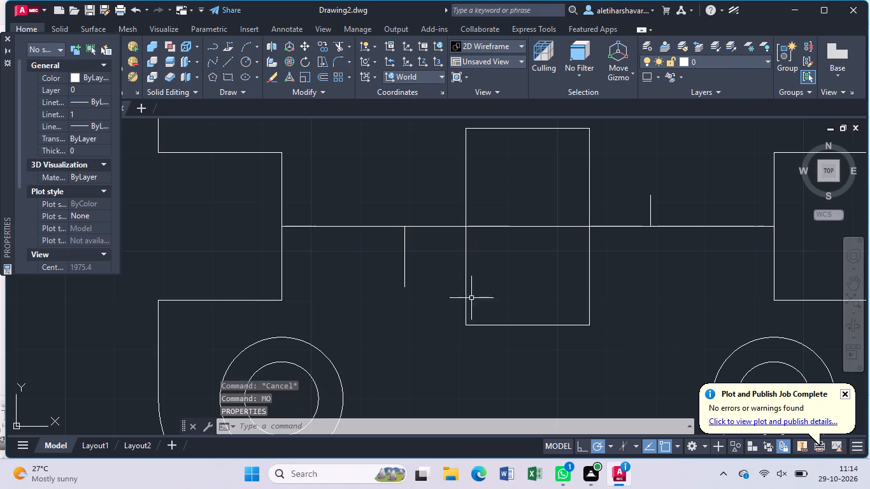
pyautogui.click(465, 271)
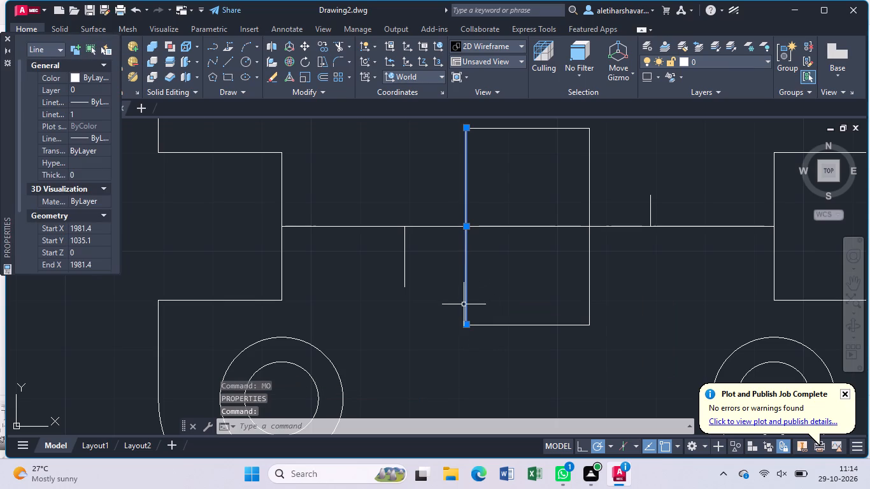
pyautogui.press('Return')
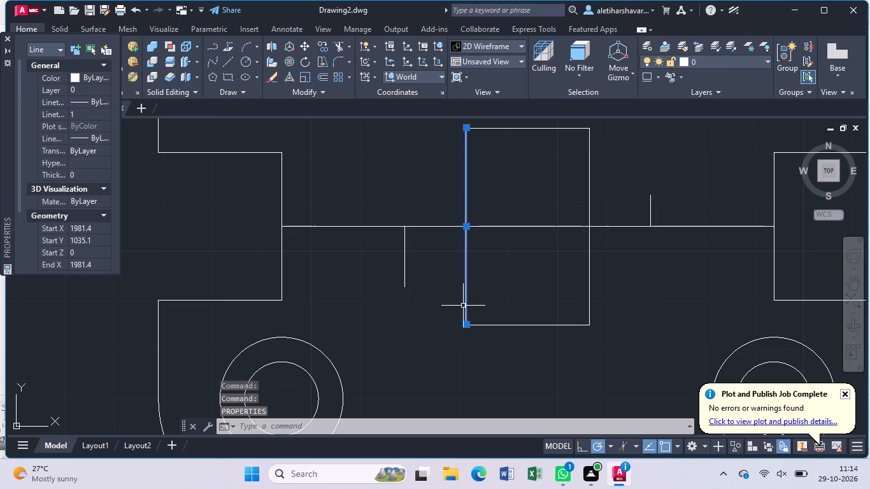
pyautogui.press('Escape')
# Move the rectangle's left edge from its midpoint to the base of the left tick on the centre line.
pyautogui.write('mo')
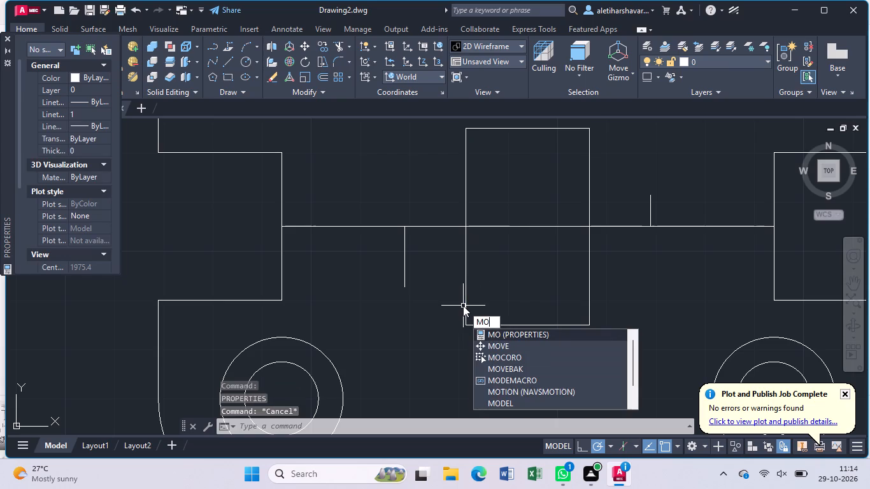
pyautogui.click(494, 341)
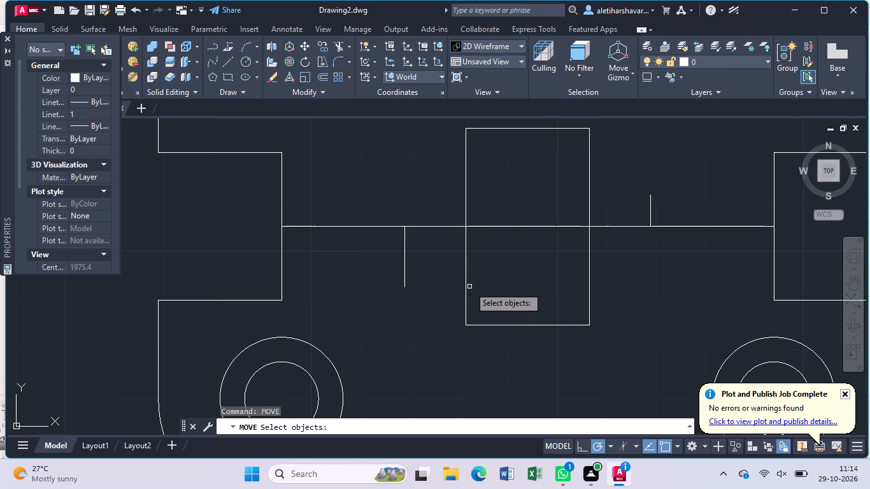
pyautogui.click(464, 274)
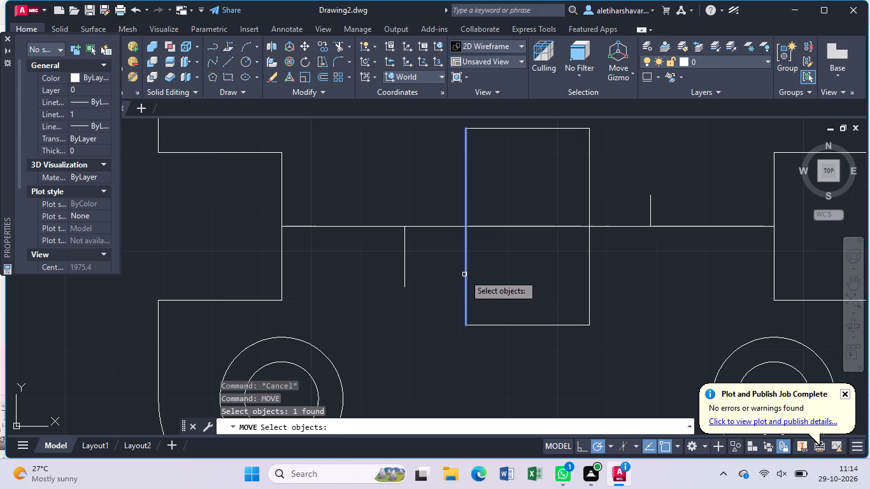
pyautogui.press('Return')
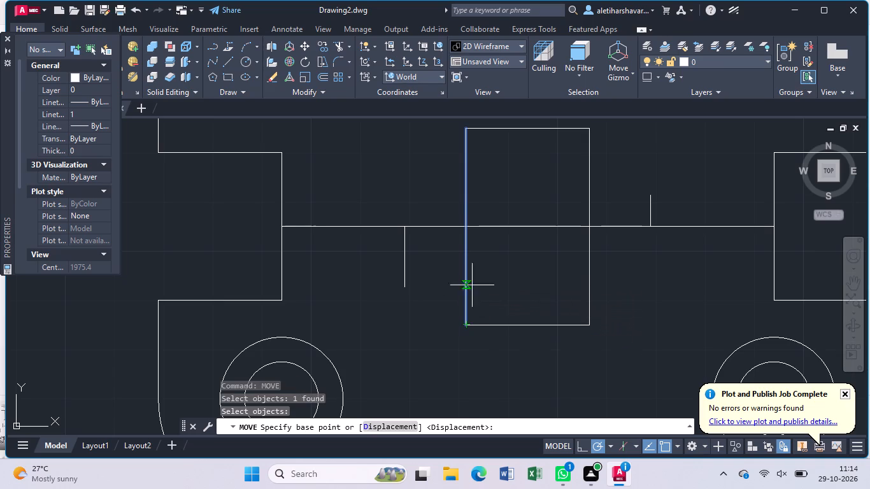
pyautogui.click(463, 223)
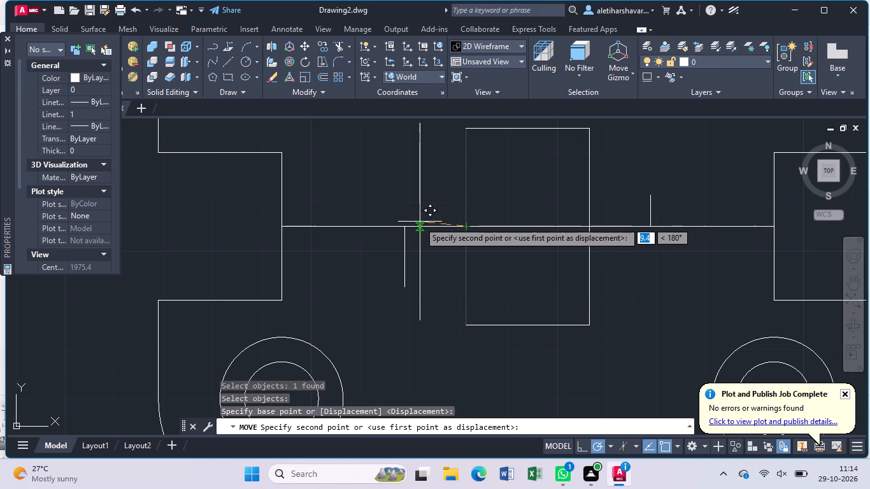
pyautogui.scroll(2, 406, 225)
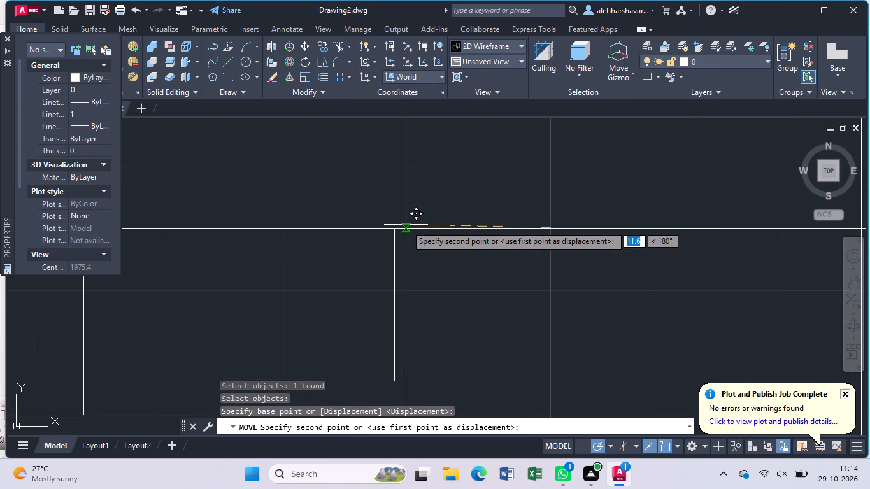
pyautogui.click(394, 230)
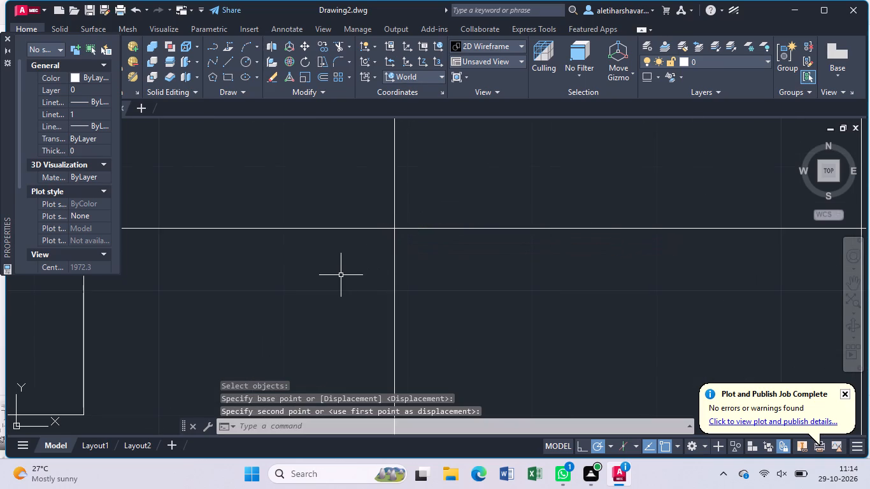
# Move the rectangle's right edge 12.5 mm from its midpoint to the base of the right tick on the centre line.
pyautogui.scroll(-2, 403, 278)
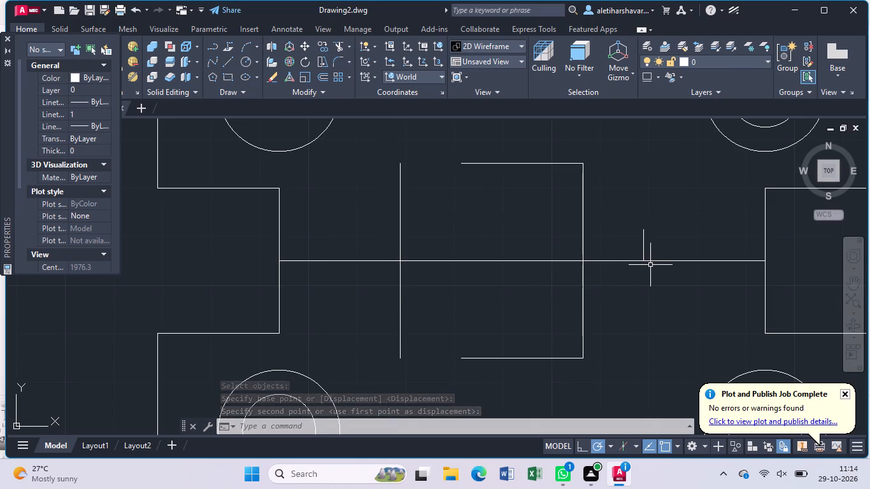
pyautogui.scroll(1, 650, 265)
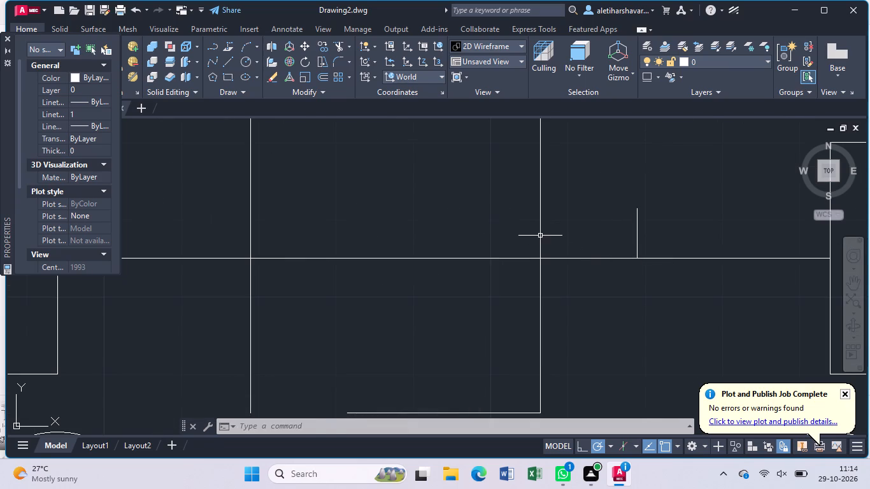
pyautogui.click(541, 232)
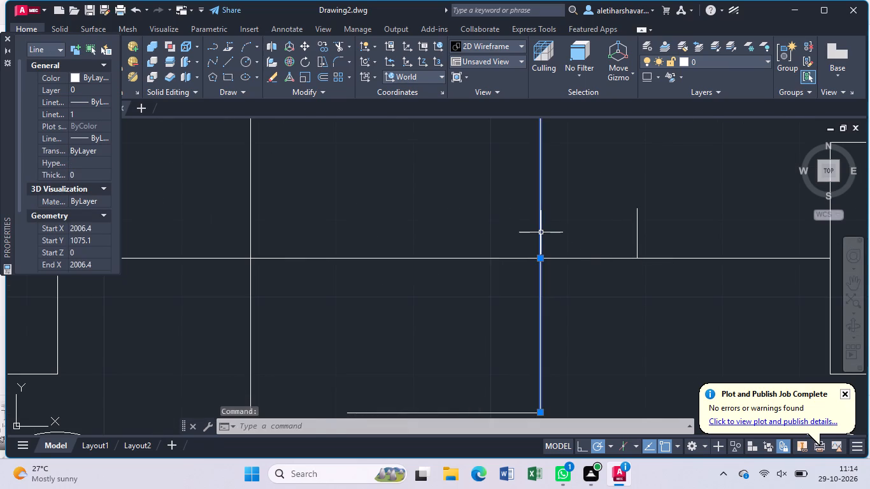
pyautogui.write('mo')
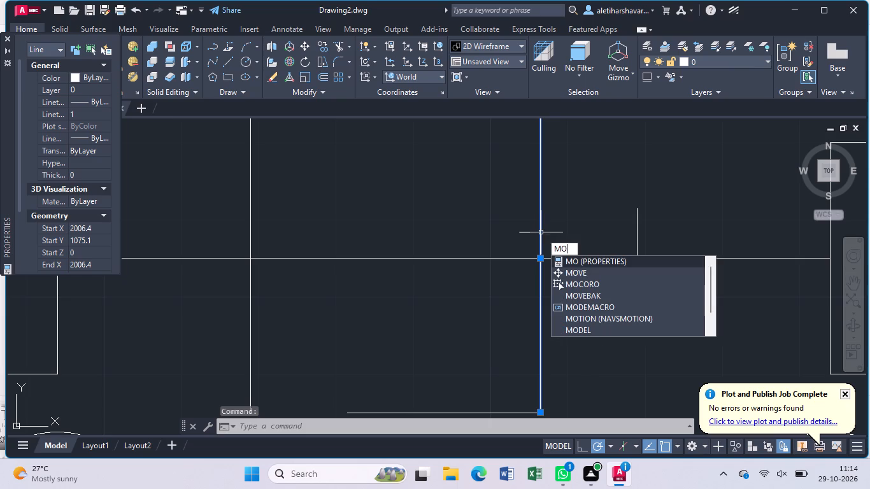
pyautogui.click(567, 269)
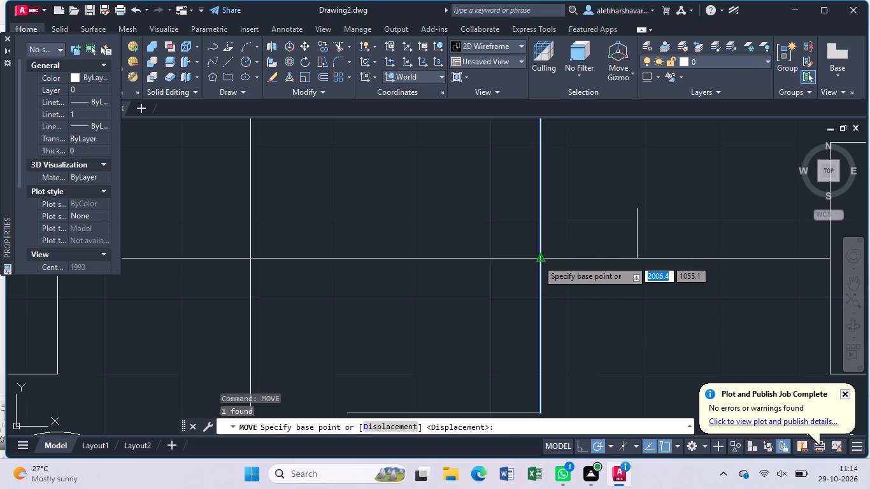
pyautogui.click(538, 260)
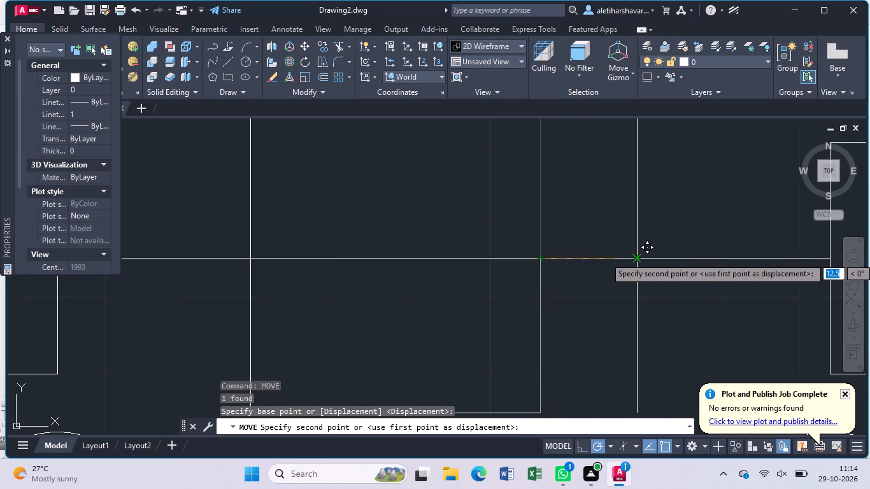
pyautogui.click(639, 257)
# Delete the leftover vertical line running from the centre line down to the bottom edge's right end.
pyautogui.scroll(-2, 576, 283)
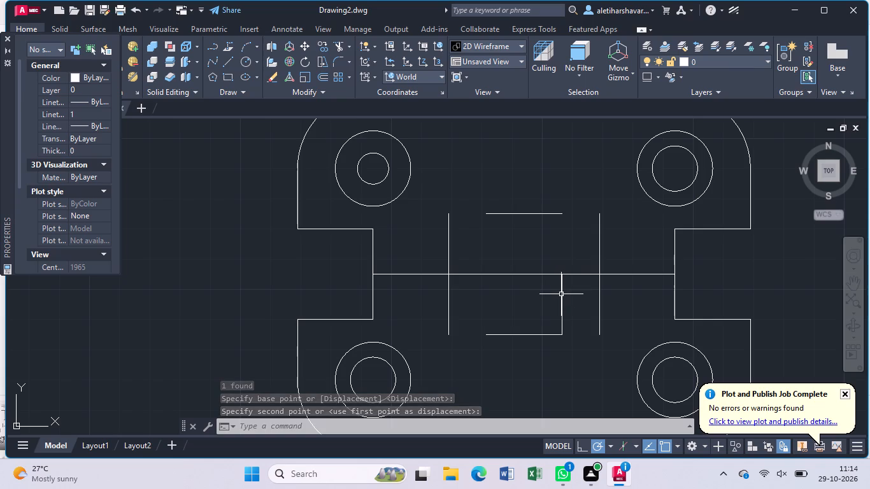
pyautogui.click(561, 294)
pyautogui.press('Delete')
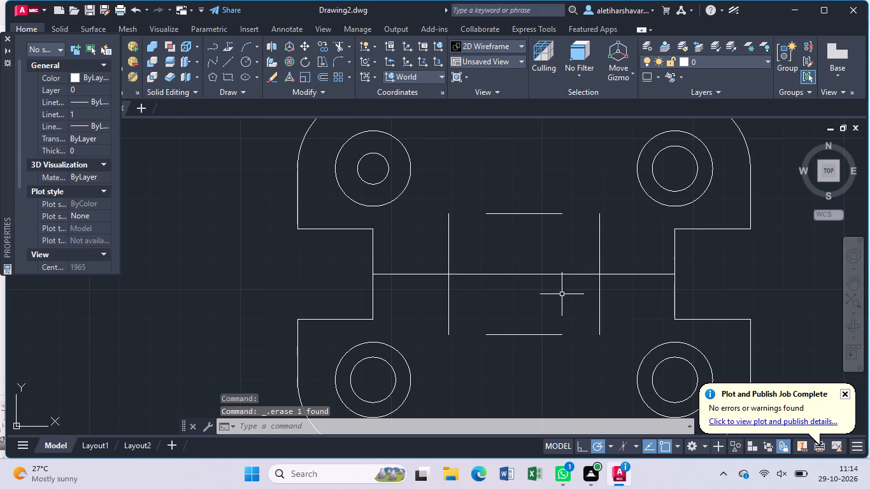
# Extend both ends of the rectangle's top and bottom edges to the moved side edges, closing the 50 by 40 mm rectangle.
pyautogui.scroll(1, 560, 294)
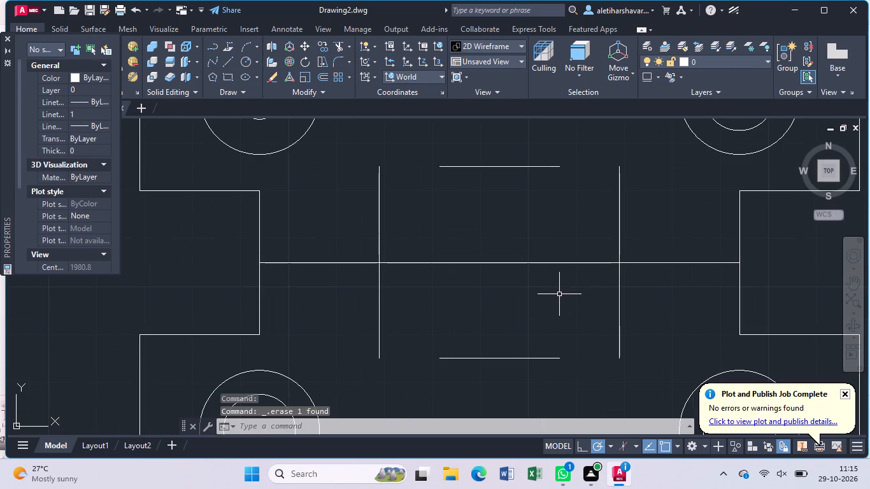
pyautogui.write('tr')
pyautogui.press('Return')
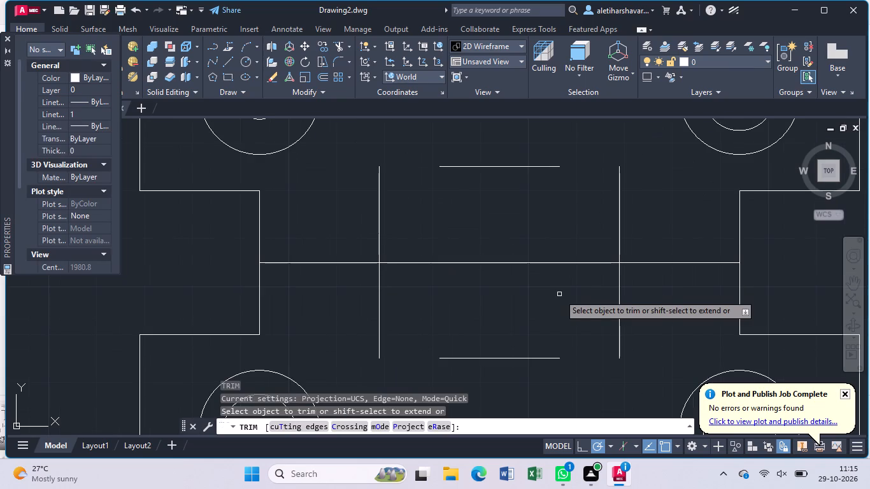
pyautogui.keyDown('shift'); pyautogui.click(538, 167); pyautogui.keyUp('shift')
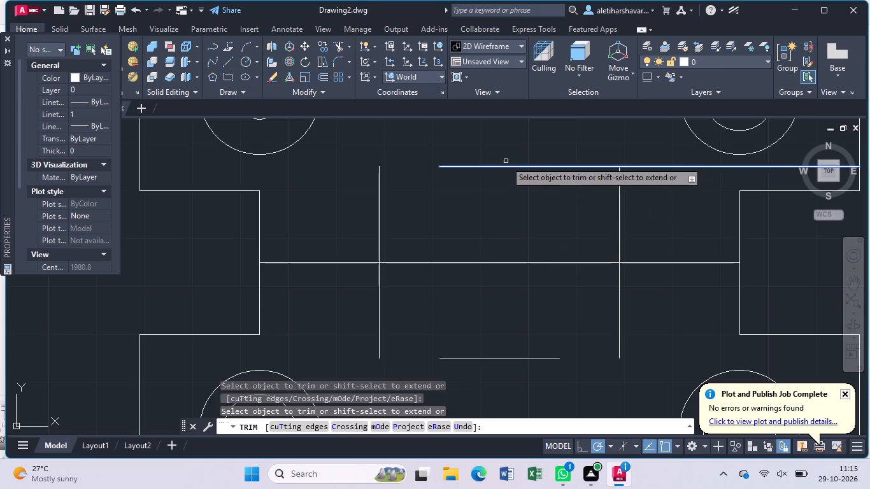
pyautogui.keyDown('shift'); pyautogui.click(466, 166); pyautogui.keyUp('shift')
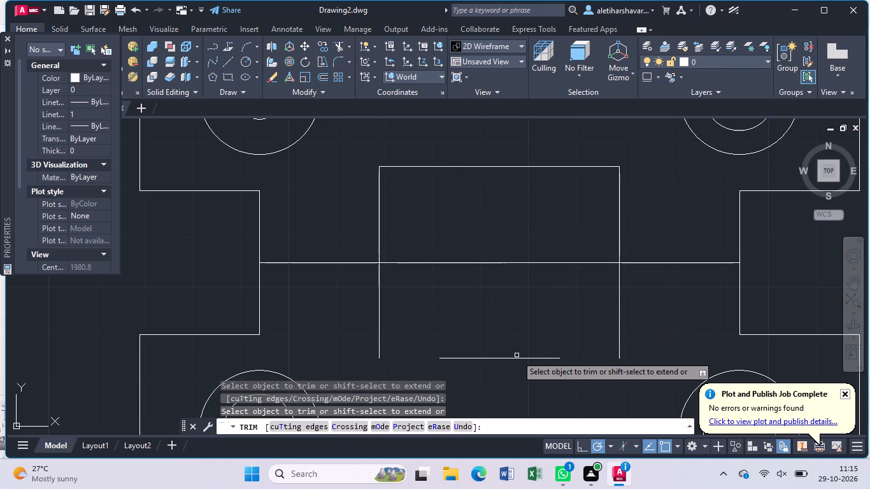
pyautogui.keyDown('shift'); pyautogui.click(520, 358); pyautogui.keyUp('shift')
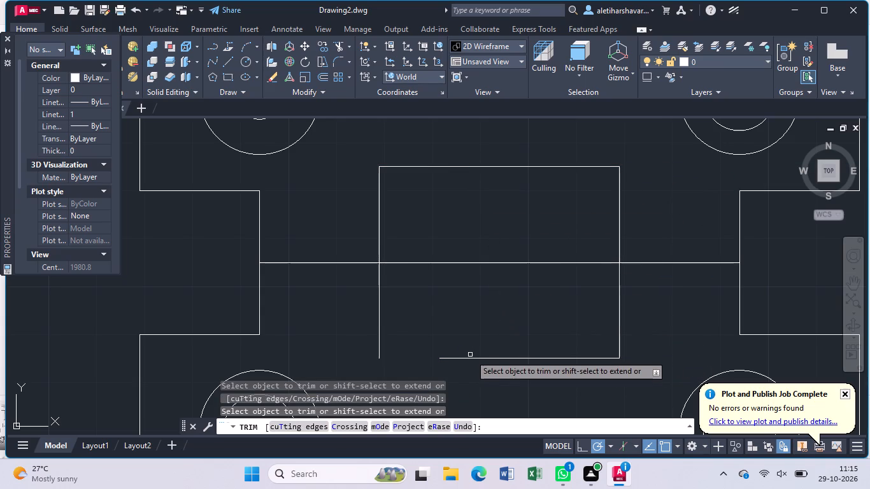
pyautogui.keyDown('shift'); pyautogui.click(466, 358); pyautogui.keyUp('shift')
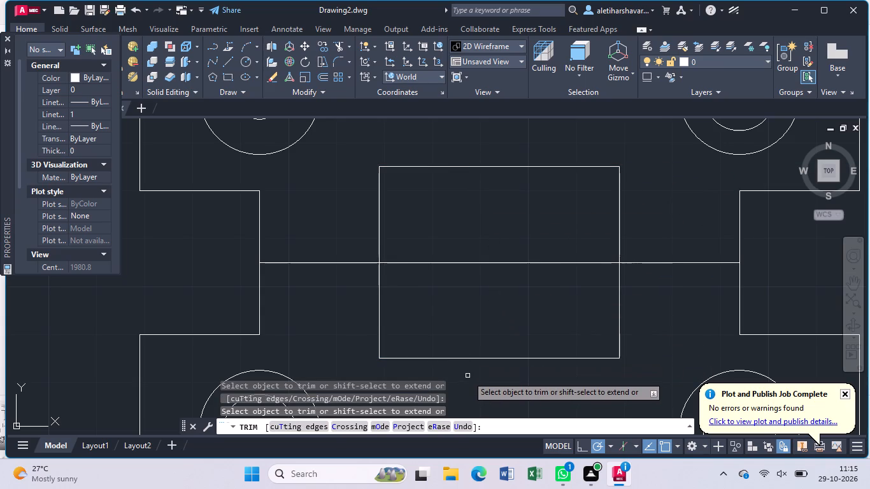
pyautogui.scroll(-1, 471, 372)
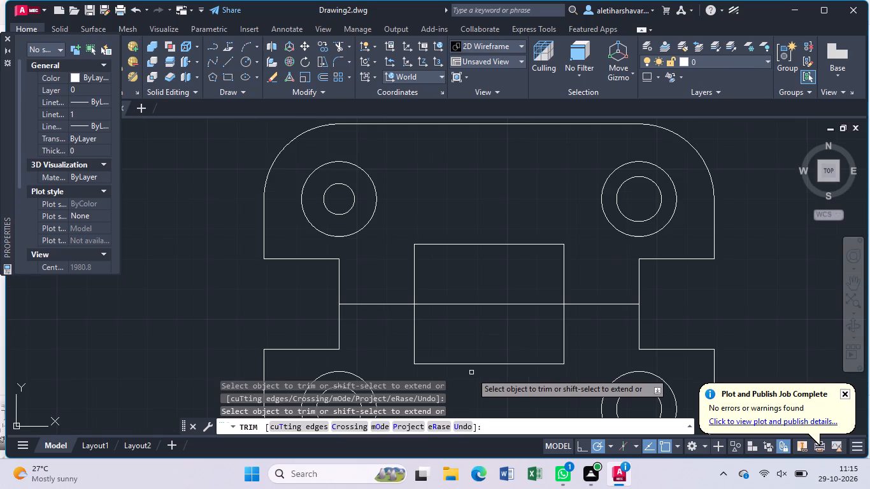
pyautogui.moveTo(472, 372); pyautogui.dragTo(470, 330, button='middle')
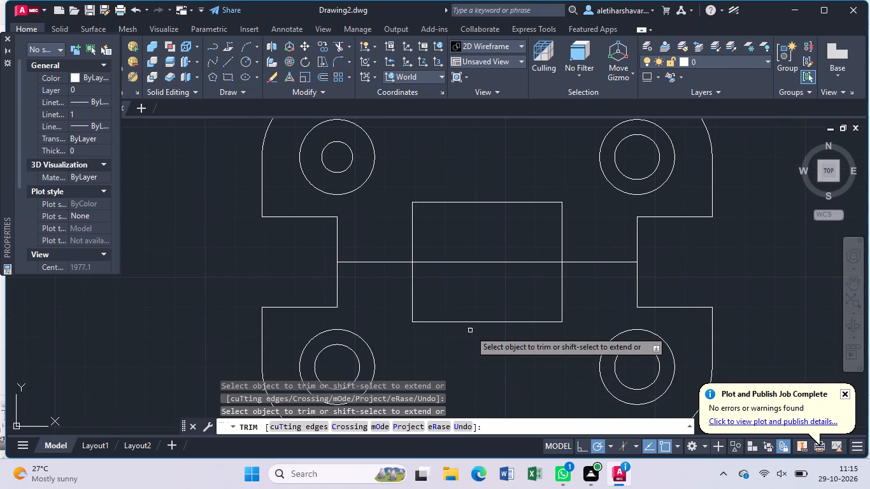
pyautogui.press('Escape')
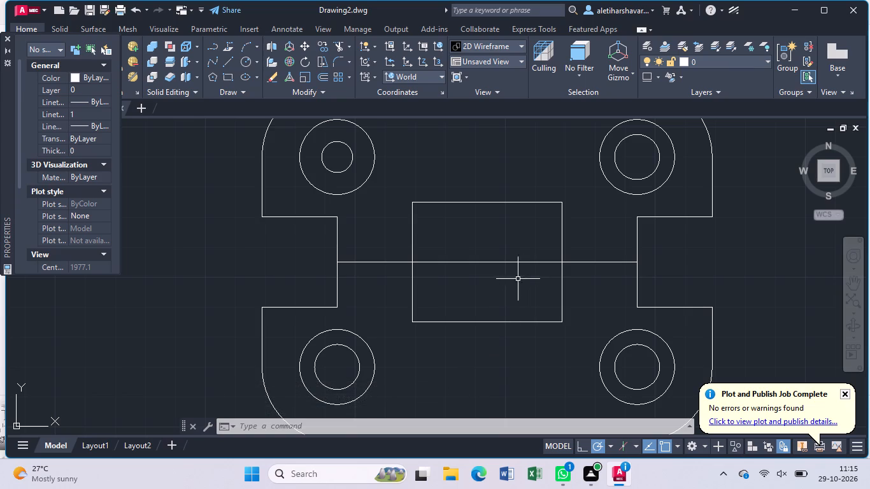
# Start a line from the rectangle's centre, at the midpoint of the horizontal centre line.
pyautogui.scroll(1, 472, 280)
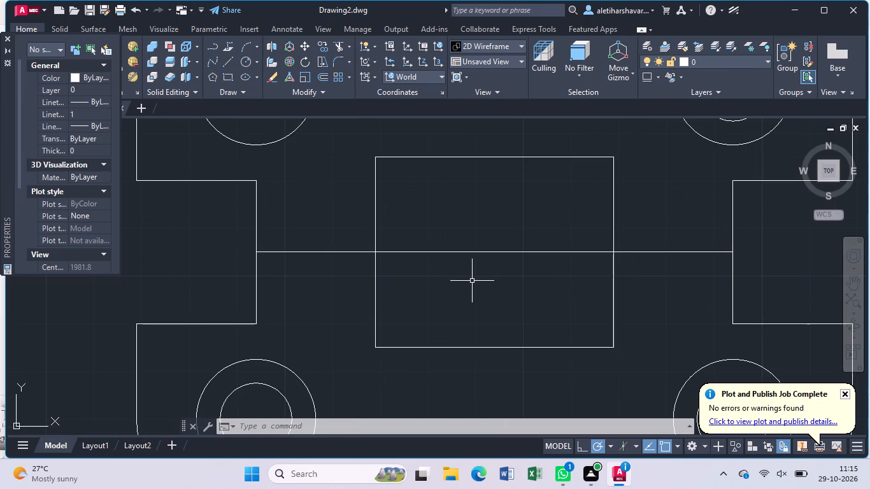
pyautogui.press('l')
pyautogui.press('Return')
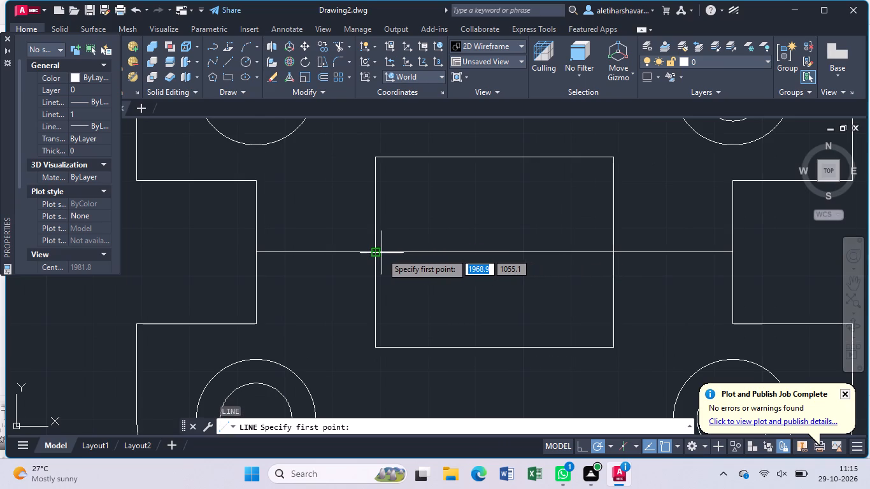
pyautogui.click(492, 250)
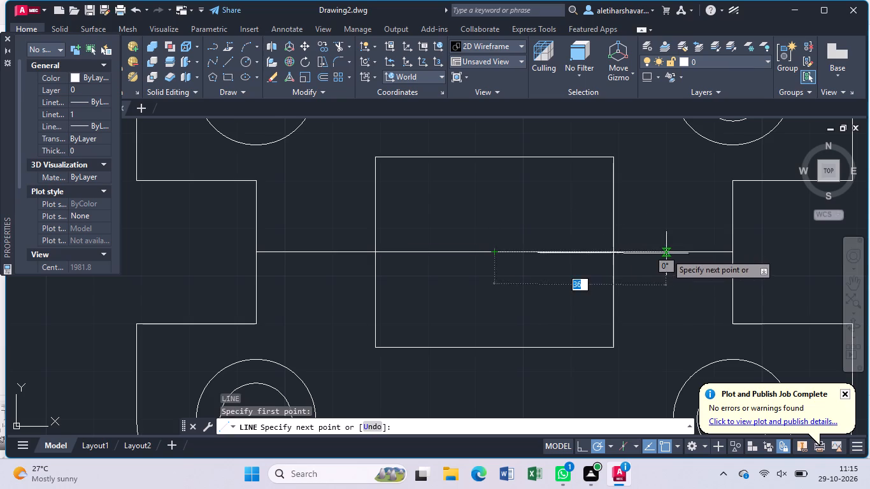
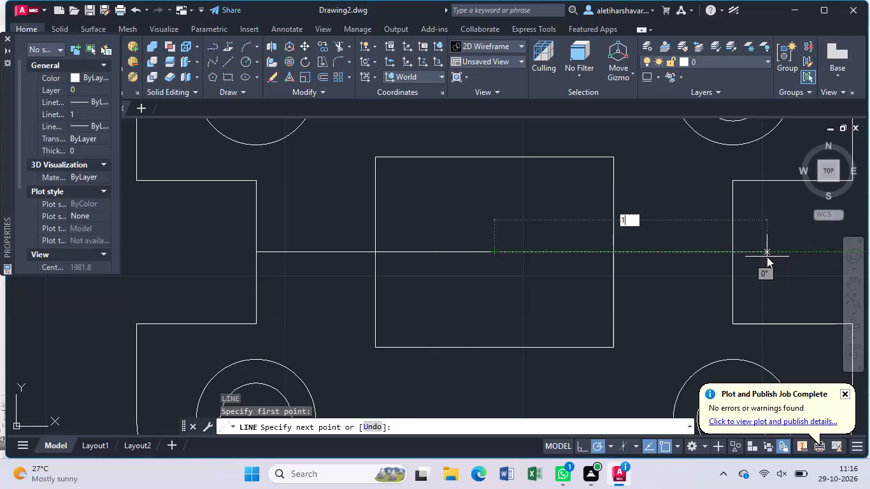
# Draw a 24 by 10 mm rectangle centred inside the 50 by 40 mm rectangle, using segments of 12, 5, 24, 10 and 24 mm and closing at the upper-right corner.
pyautogui.press('Return')
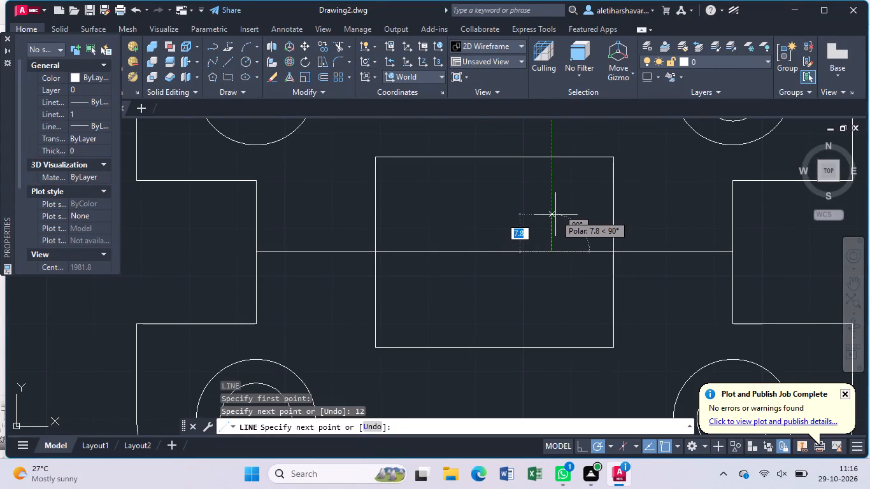
pyautogui.press('5')
pyautogui.press('Return')
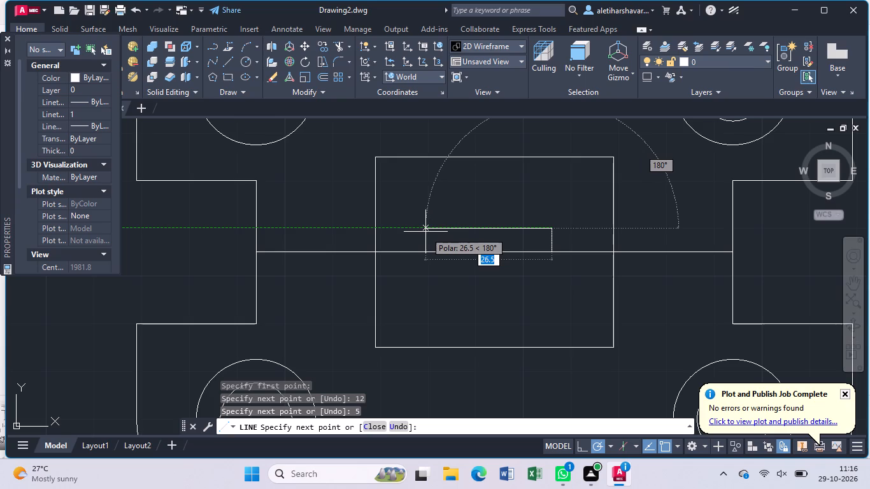
pyautogui.write('24')
pyautogui.press('Return')
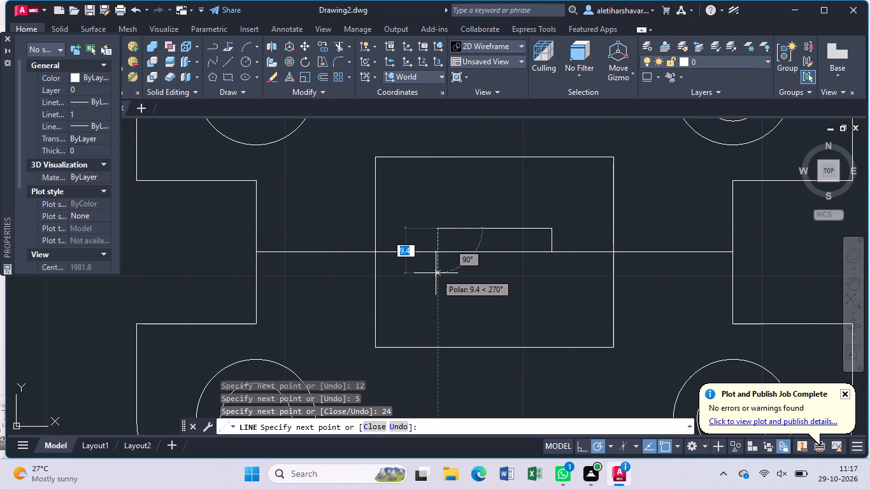
pyautogui.write('10')
pyautogui.press('Return')
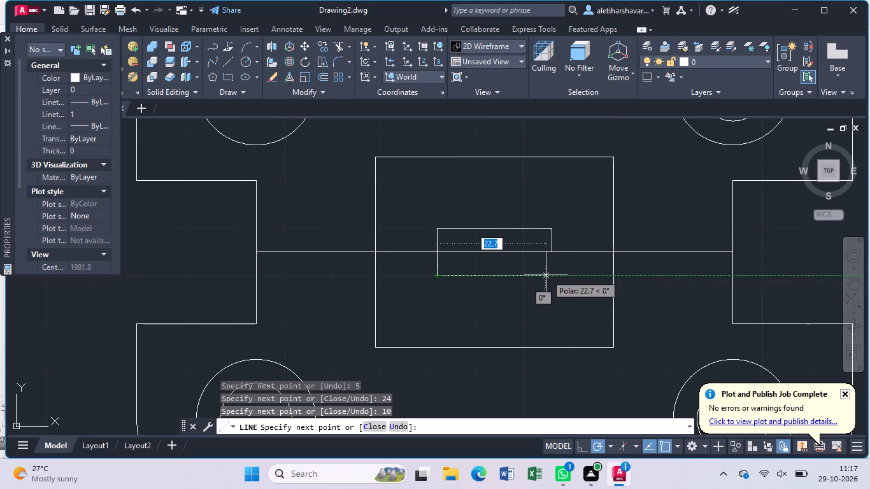
pyautogui.press('2')
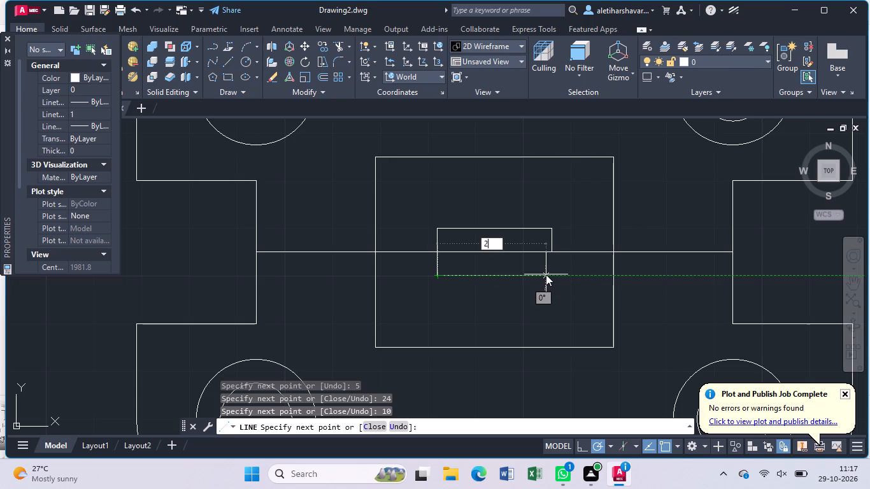
pyautogui.press('4')
pyautogui.press('Return')
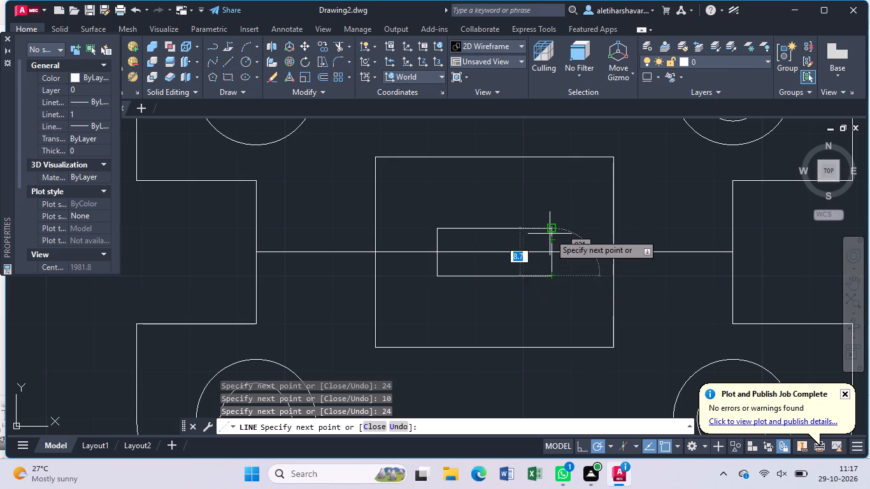
pyautogui.click(550, 230)
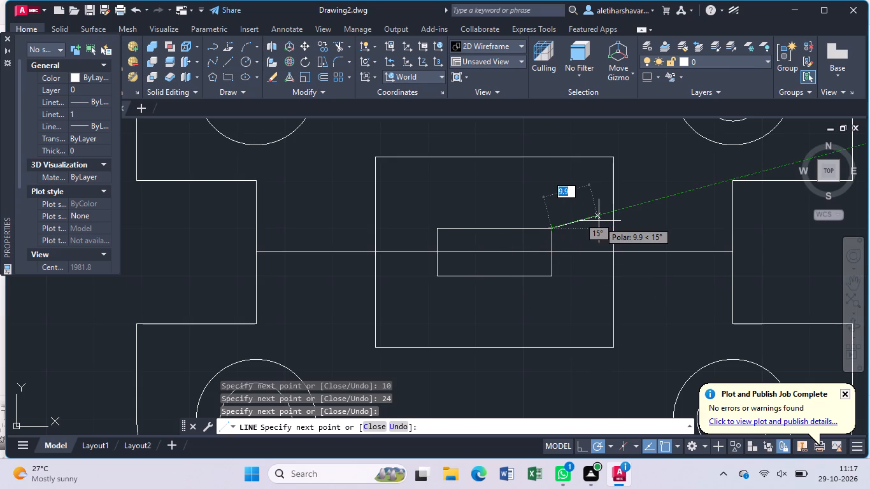
pyautogui.press('Escape')
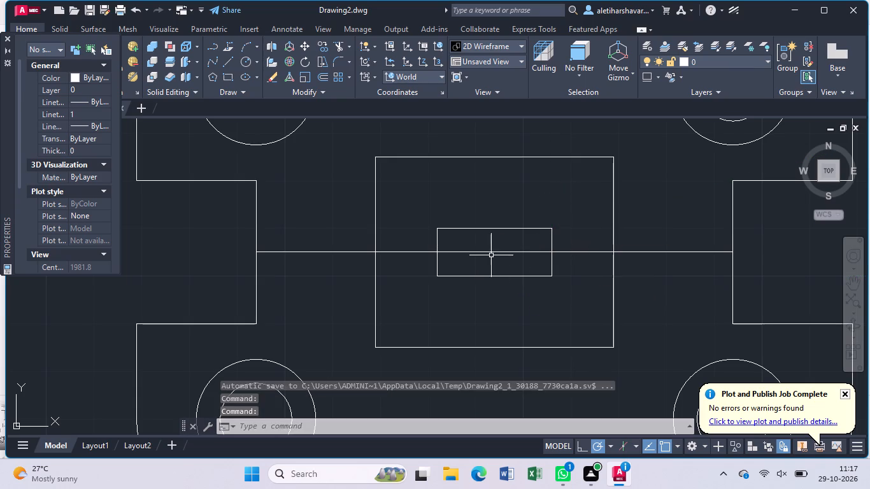
# Trim away both halves of the horizontal centre line inside the 24 by 10 mm rectangle.
pyautogui.write('tr')
pyautogui.press('Return')
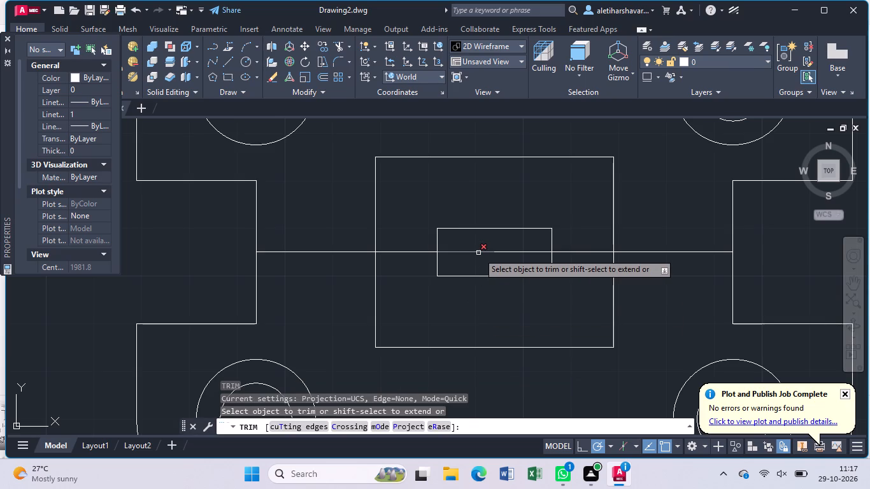
pyautogui.tripleClick(478, 252)
pyautogui.click(478, 252)
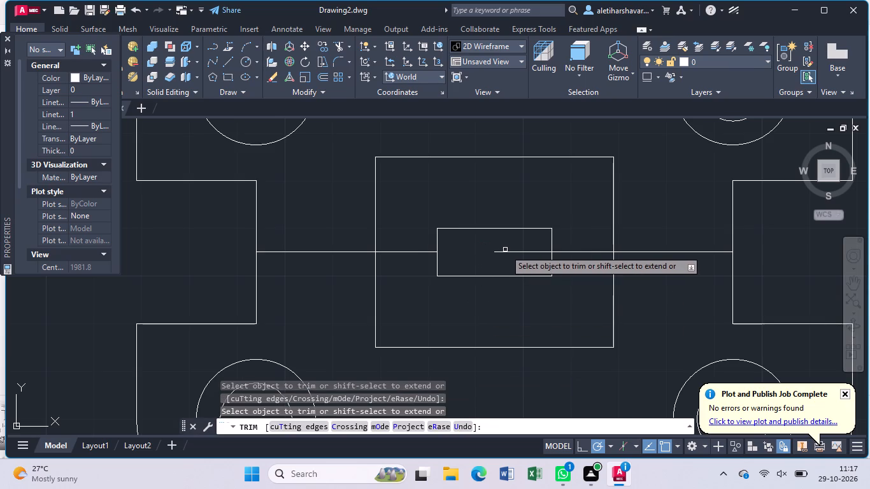
pyautogui.click(507, 251)
pyautogui.click(509, 253)
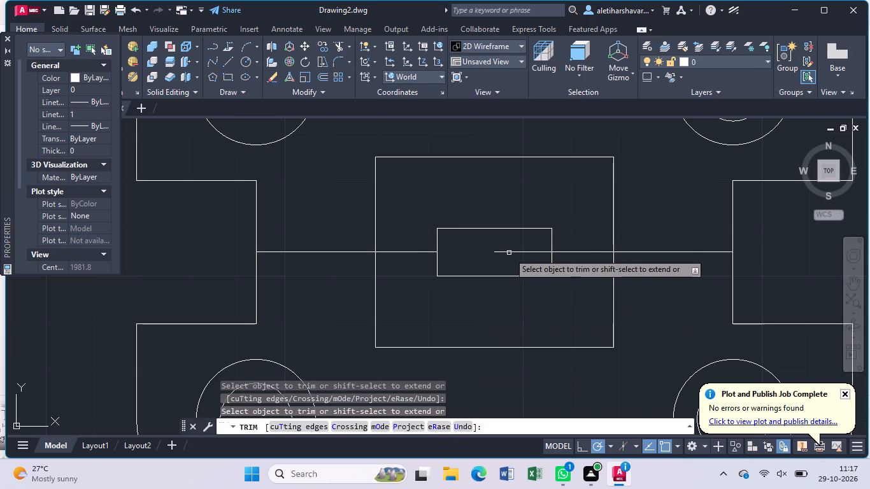
pyautogui.doubleClick(509, 253)
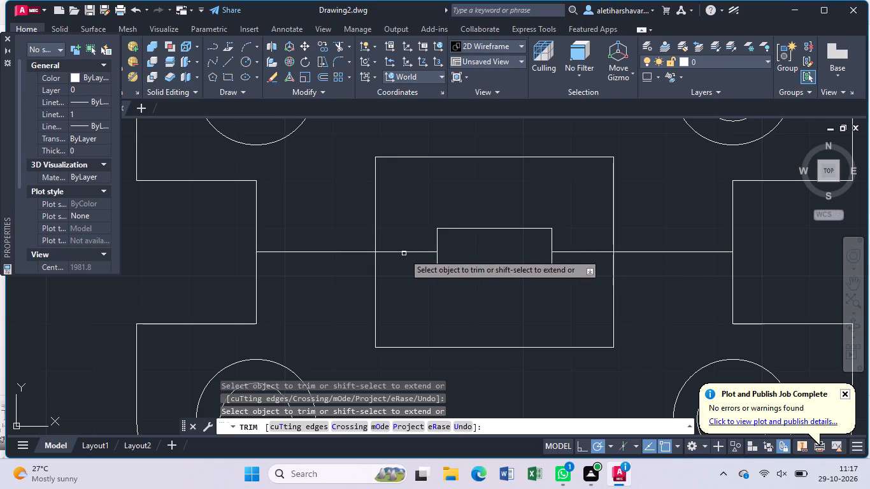
# Trim away the remaining centre-line segments on both sides, between the inner rectangle and the side notches.
pyautogui.click(406, 253)
pyautogui.click(406, 253)
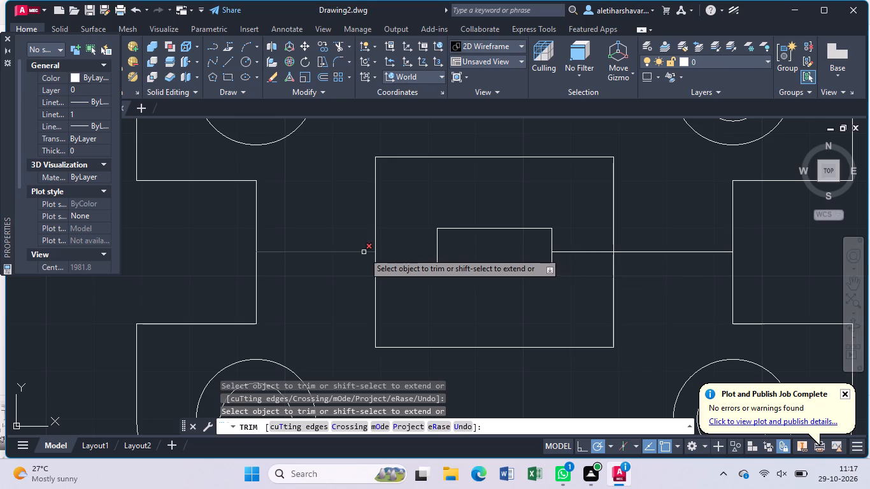
pyautogui.click(360, 252)
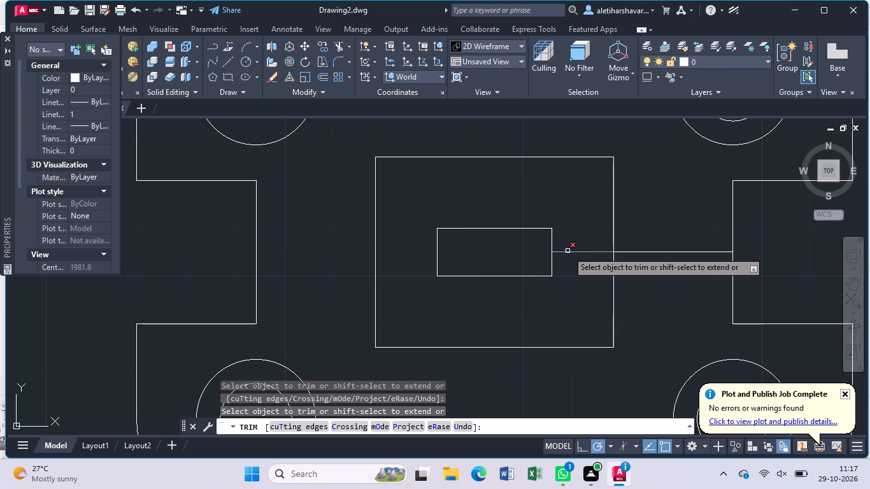
pyautogui.click(567, 251)
pyautogui.click(567, 251)
pyautogui.click(568, 251)
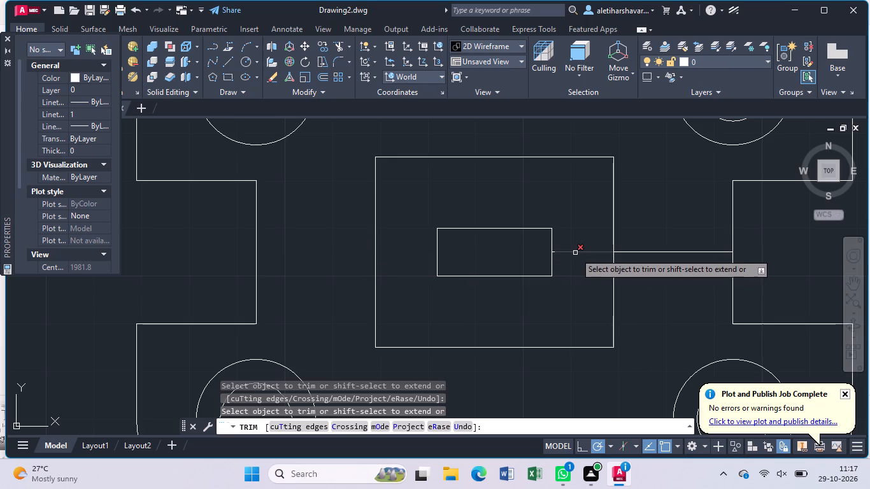
pyautogui.click(575, 253)
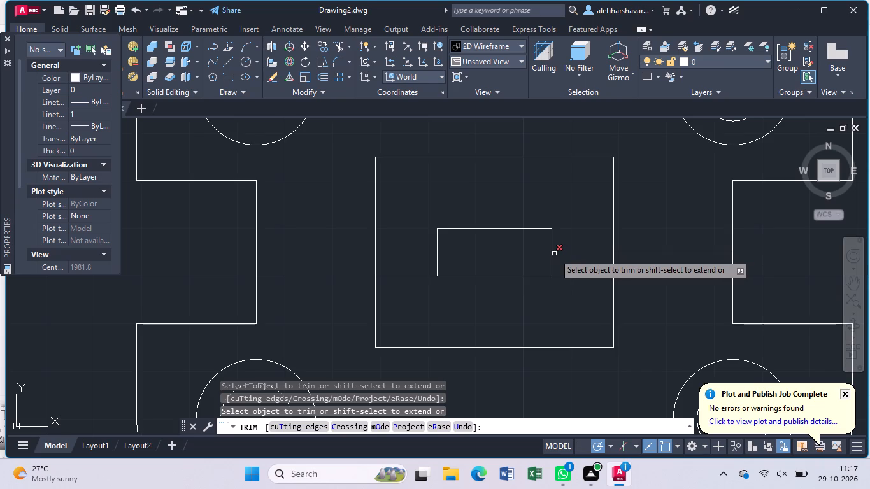
pyautogui.click(554, 252)
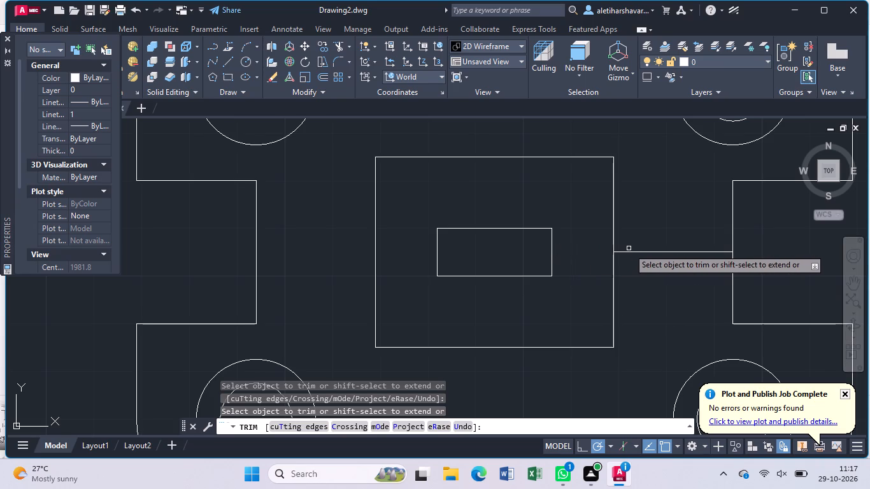
pyautogui.click(630, 251)
pyautogui.scroll(-1, 629, 253)
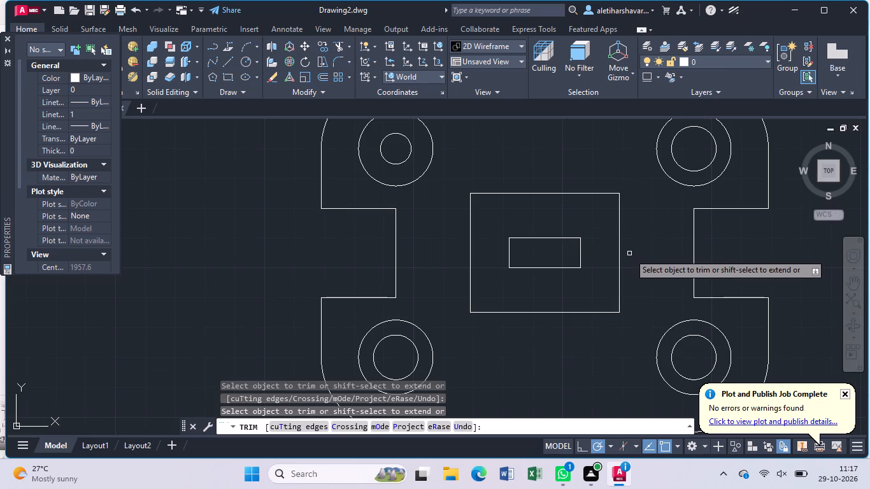
pyautogui.scroll(-1, 629, 253)
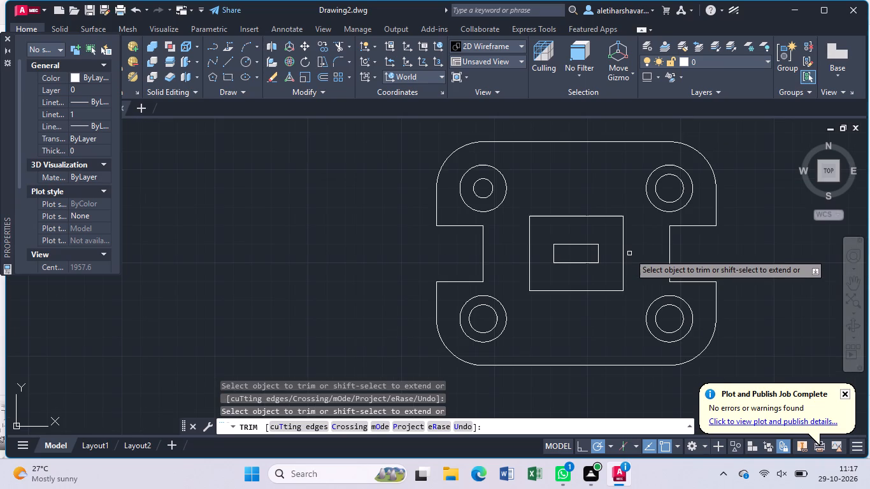
pyautogui.press('Escape')
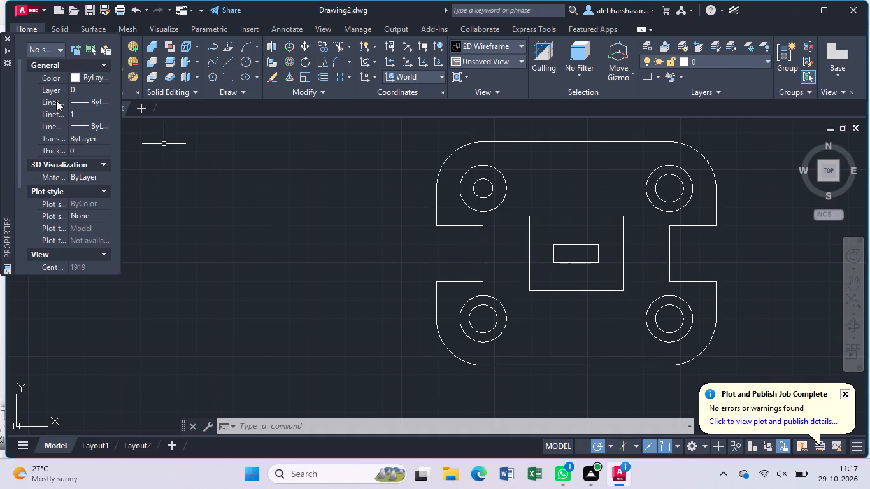
# Close the Properties palette.
pyautogui.click(7, 38)
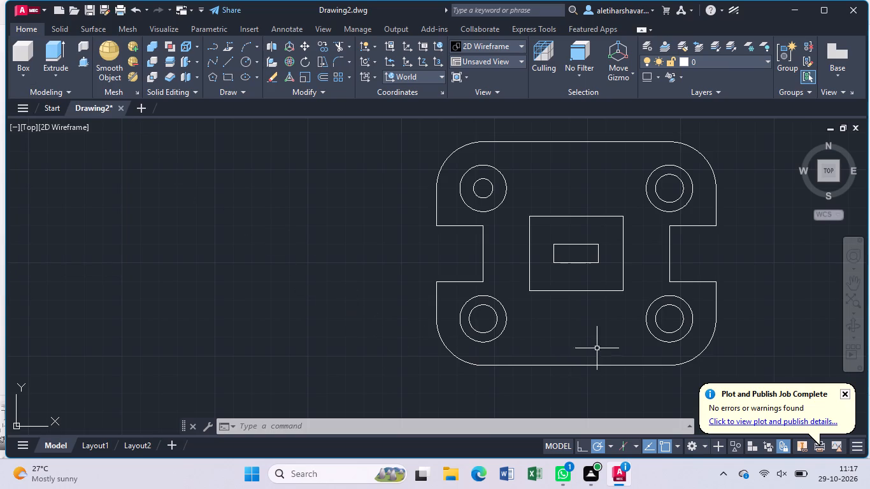
# Orbit to a tilted 3D view and join all the profile geometry of the base, holes and rectangles.
pyautogui.moveTo(753, 310); pyautogui.dragTo(645, 332, button='middle')
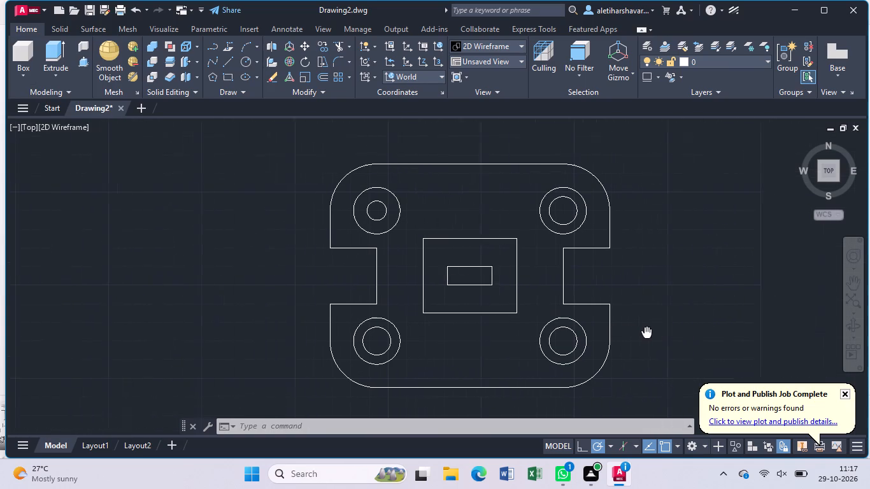
pyautogui.moveTo(645, 332); pyautogui.dragTo(625, 330, button='middle')
pyautogui.click(852, 322)
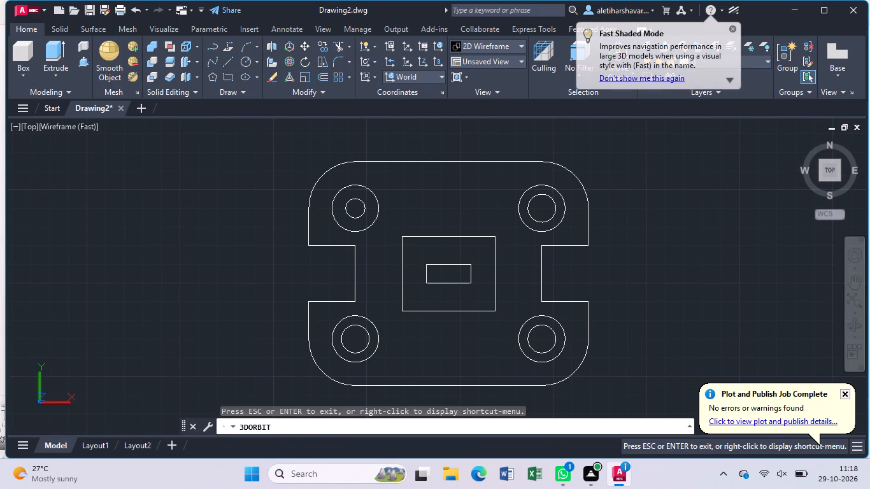
pyautogui.moveTo(639, 345); pyautogui.dragTo(636, 327)
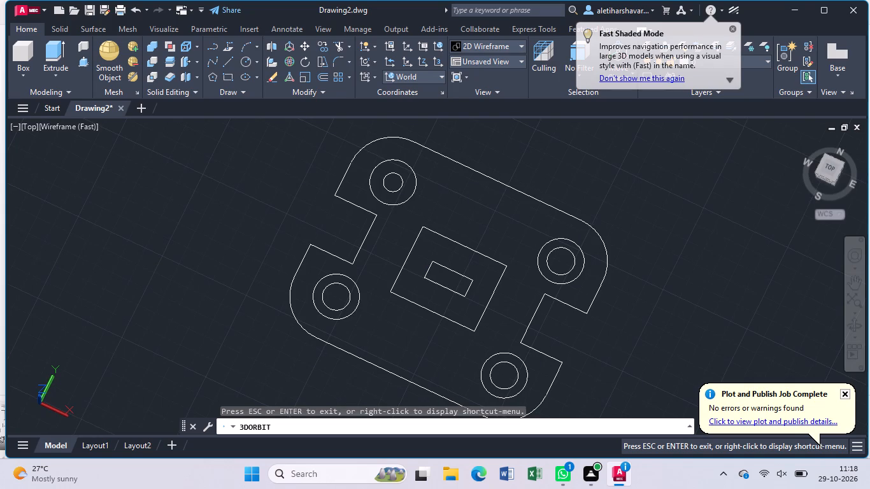
pyautogui.moveTo(597, 390); pyautogui.dragTo(600, 353)
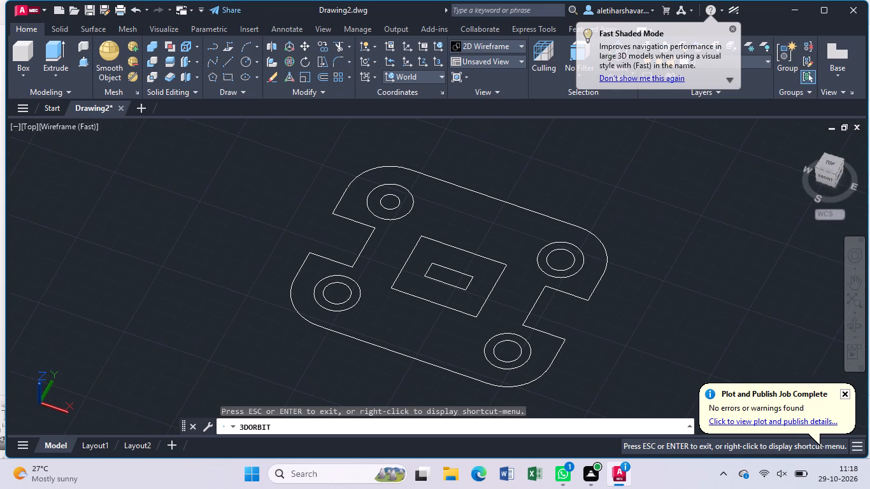
pyautogui.press('Escape')
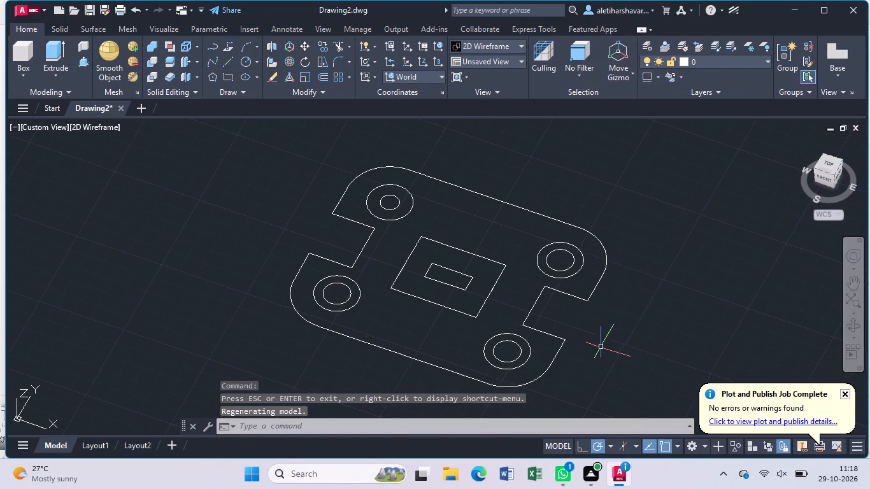
pyautogui.click(260, 157)
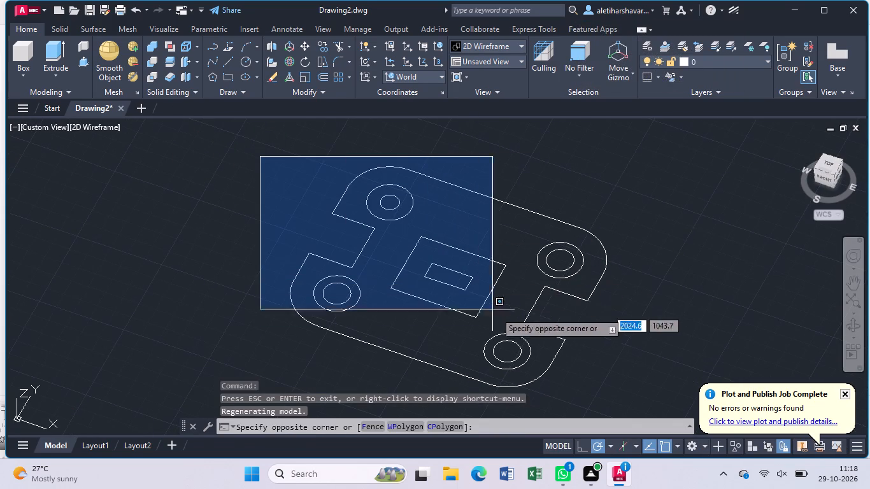
pyautogui.click(620, 392)
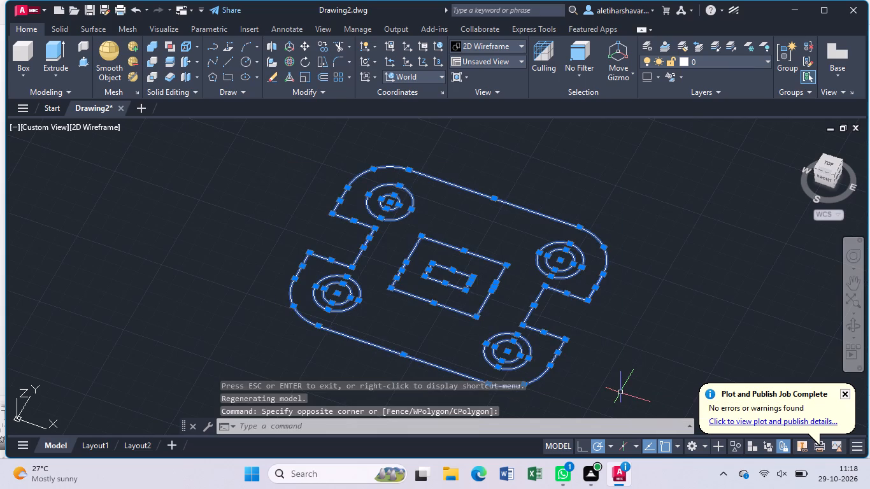
pyautogui.press('j')
pyautogui.press('Return')
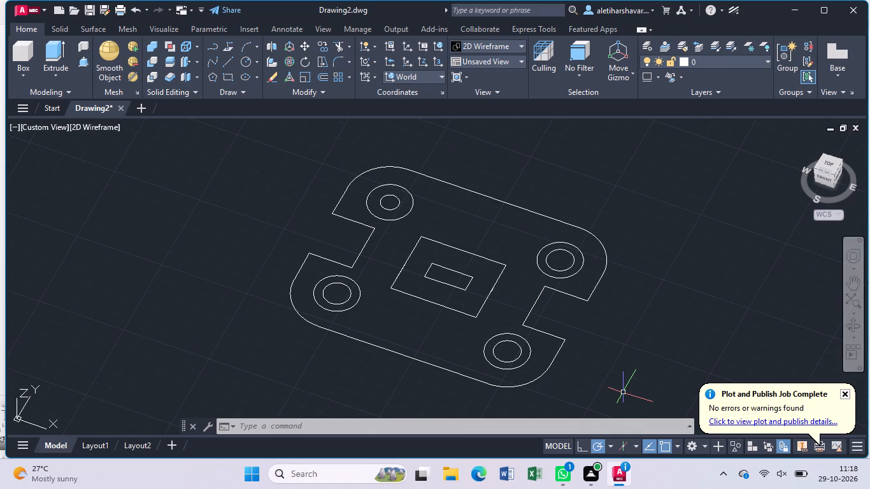
# Presspull the ring areas between the concentric circles at all four corners of the base to a height of 30 mm.
pyautogui.click(83, 62)
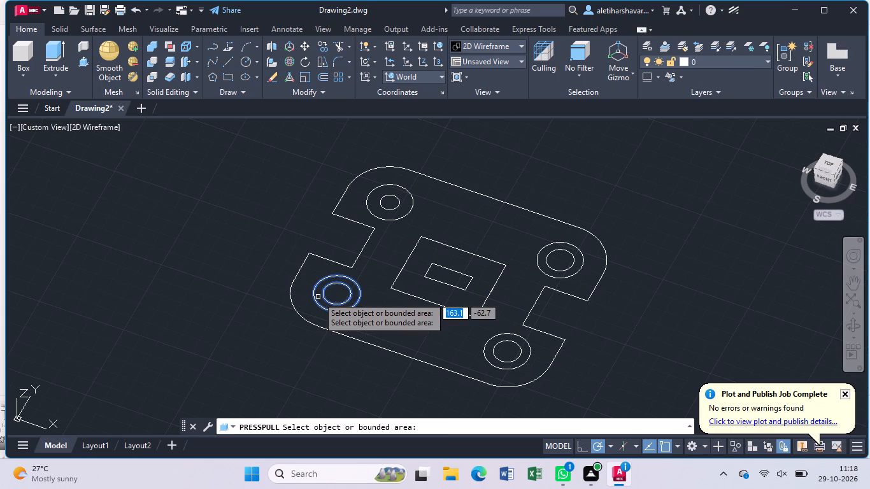
pyautogui.click(318, 297)
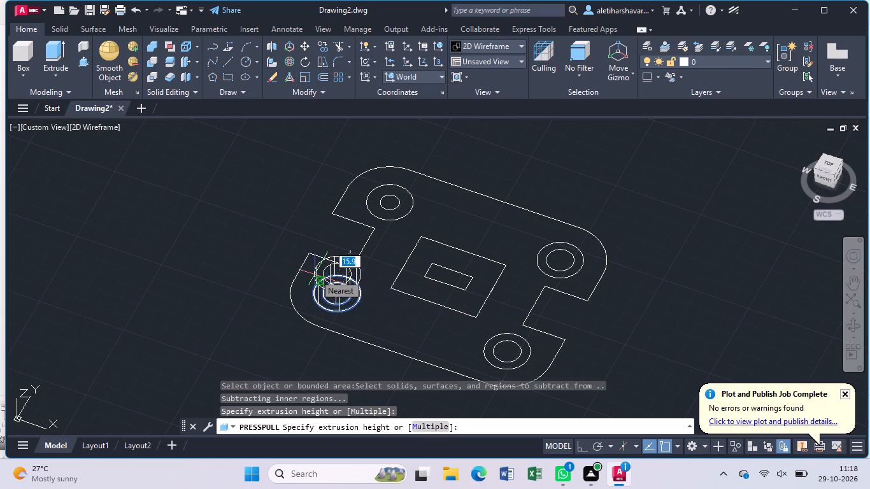
pyautogui.write('30')
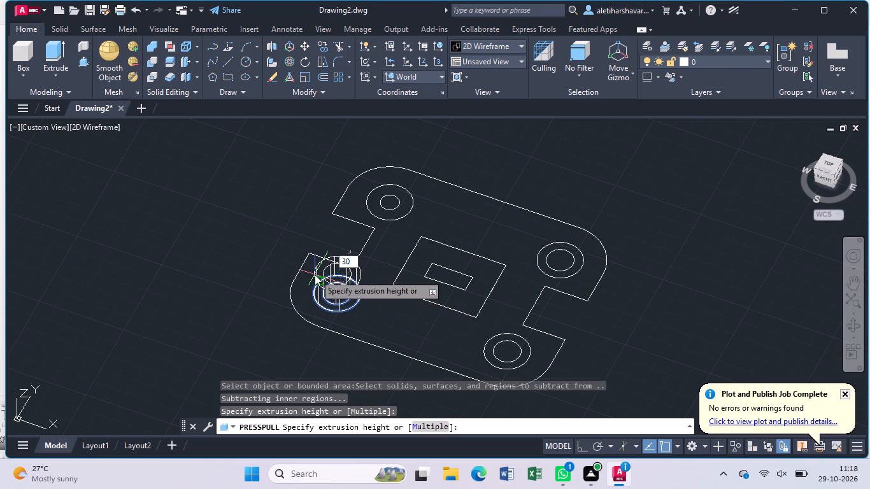
pyautogui.press('Return')
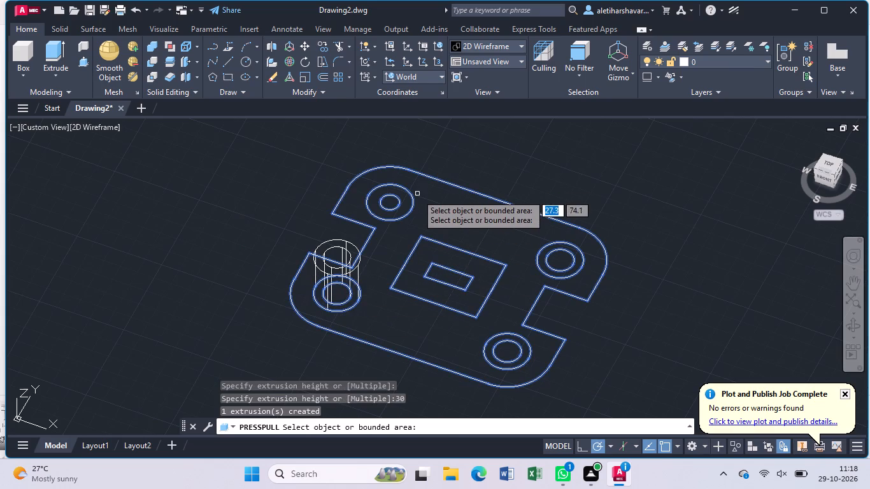
pyautogui.click(409, 202)
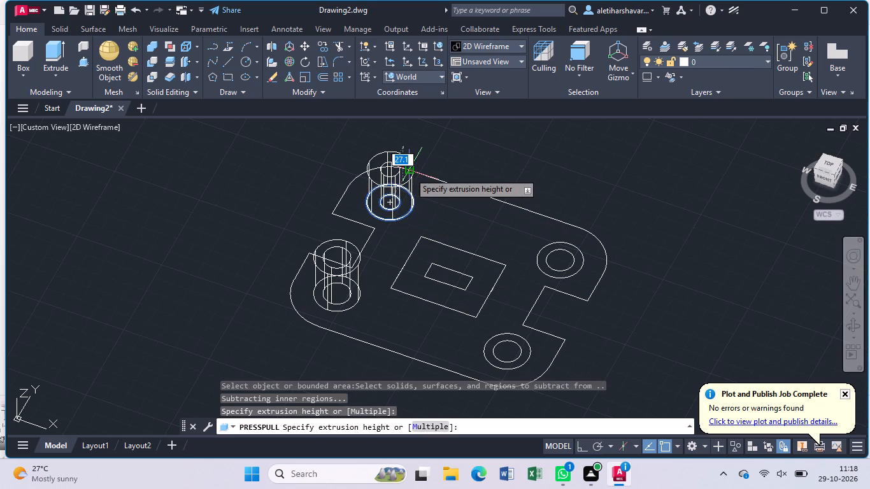
pyautogui.write('30')
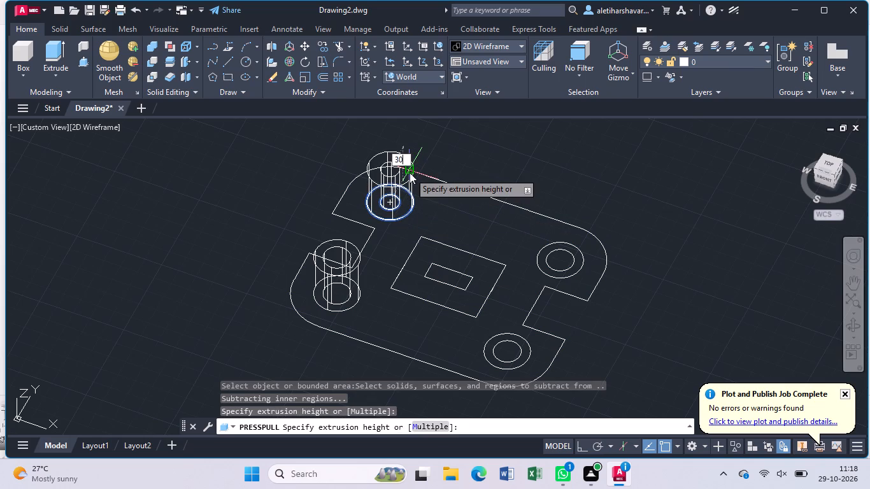
pyautogui.press('Return')
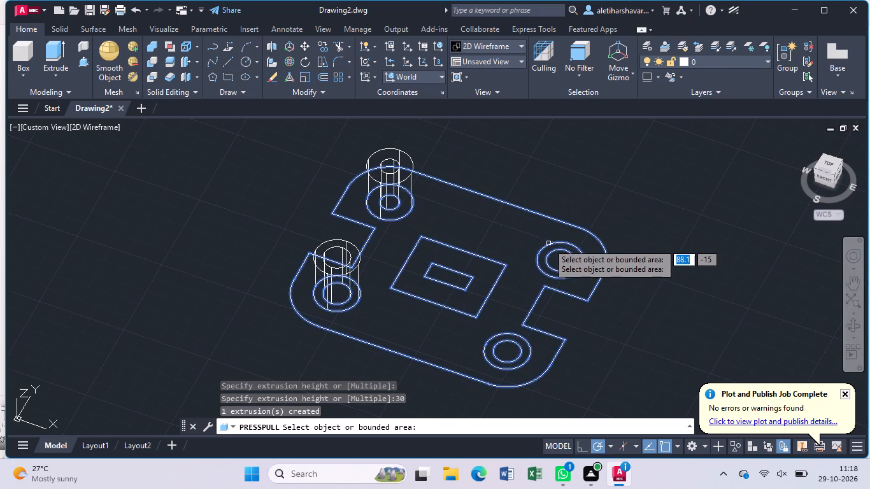
pyautogui.click(551, 248)
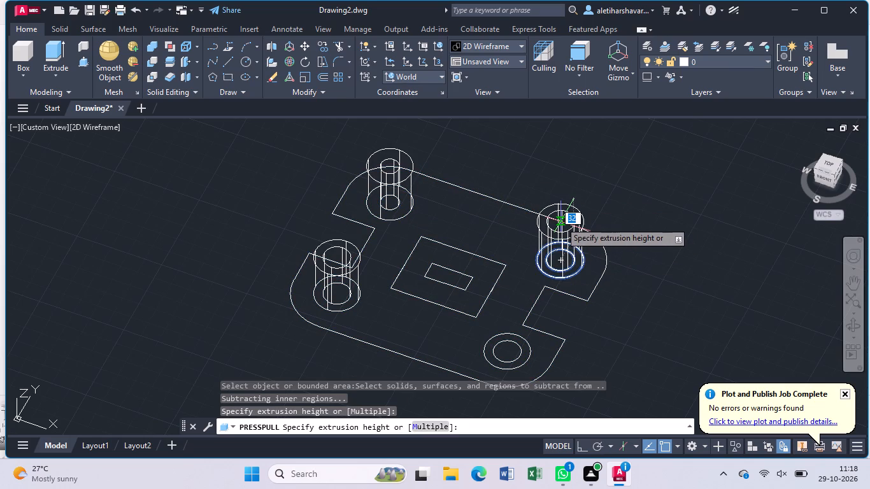
pyautogui.press('3')
pyautogui.press('0')
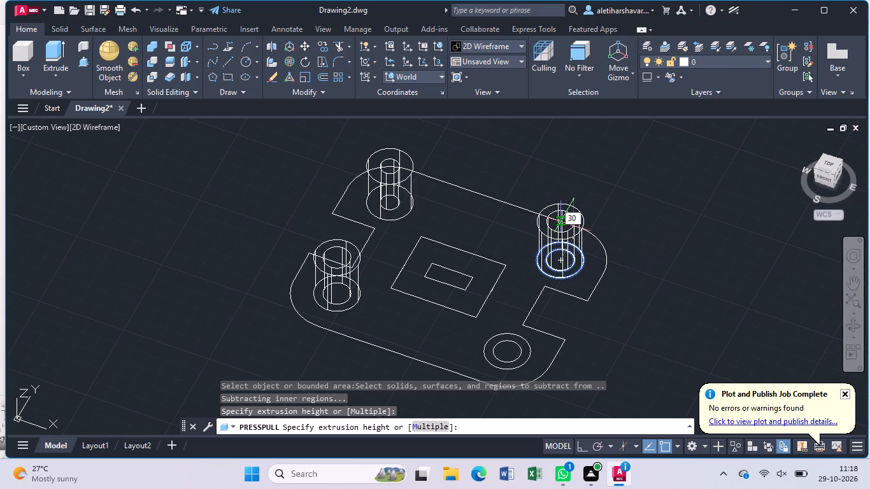
pyautogui.press('Return')
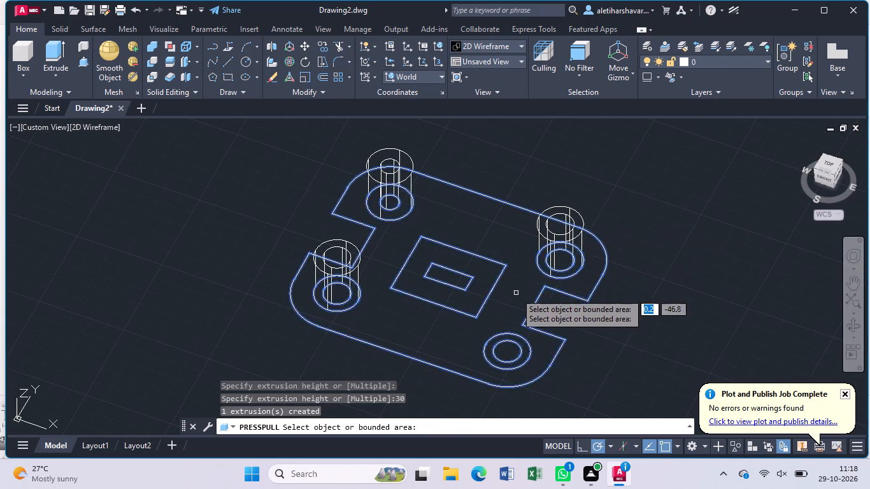
pyautogui.click(497, 341)
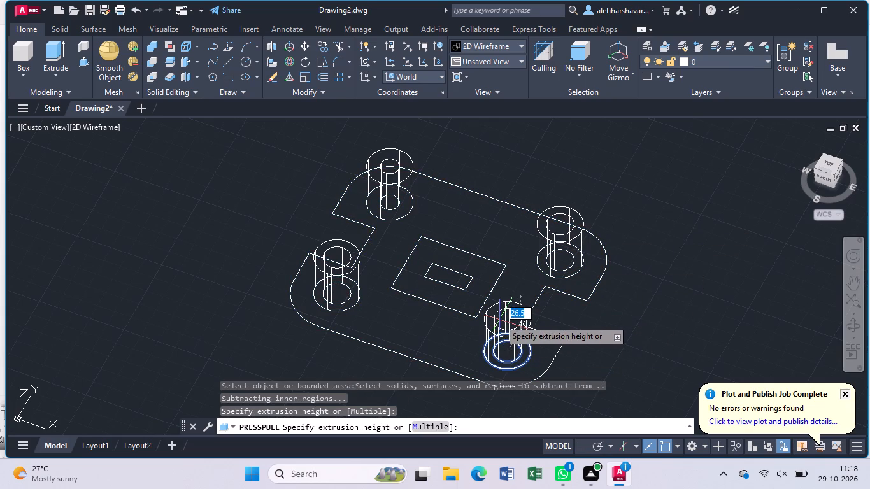
pyautogui.write('30')
pyautogui.press('Return')
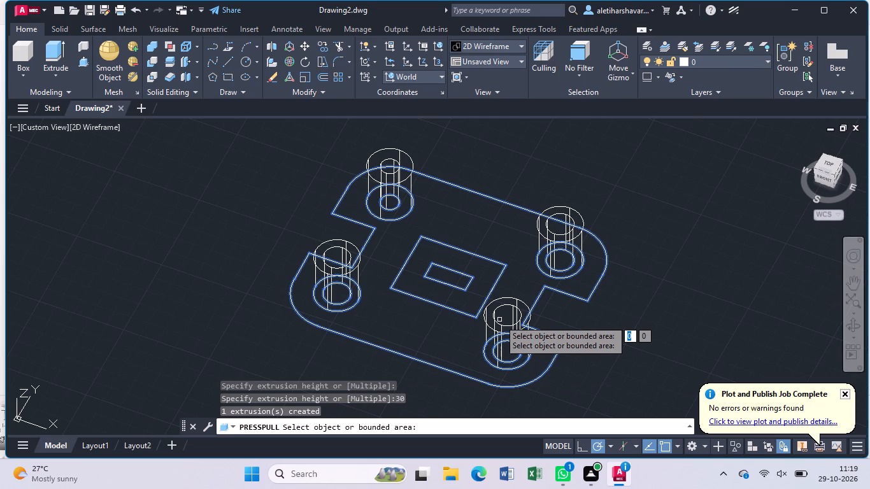
# Presspull the area between the two centred rectangles to a height of 40 mm.
pyautogui.click(463, 305)
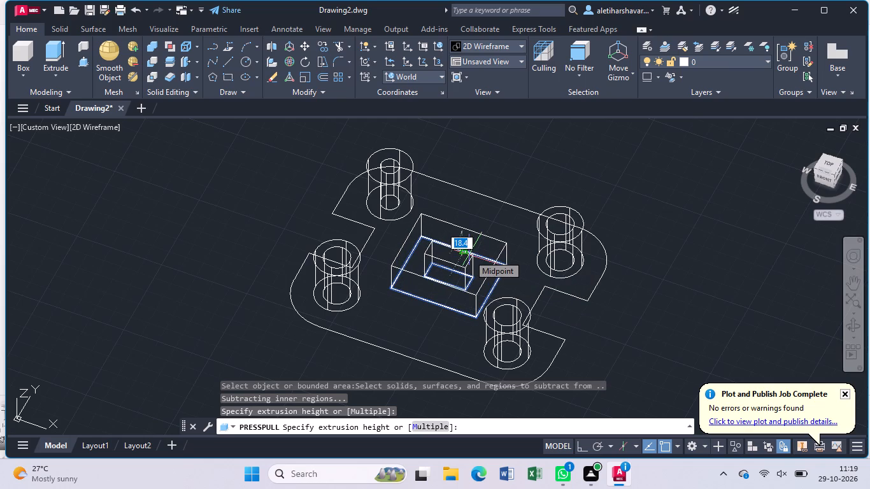
pyautogui.press('4')
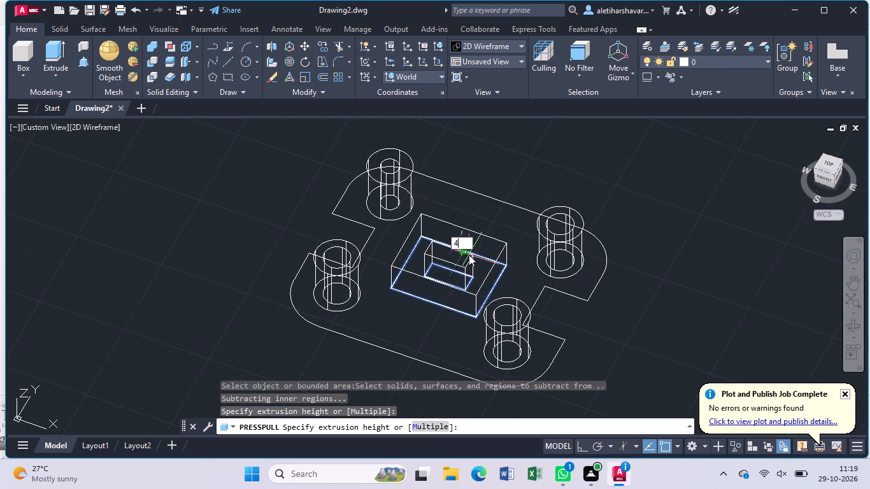
pyautogui.press('0')
pyautogui.press('Return')
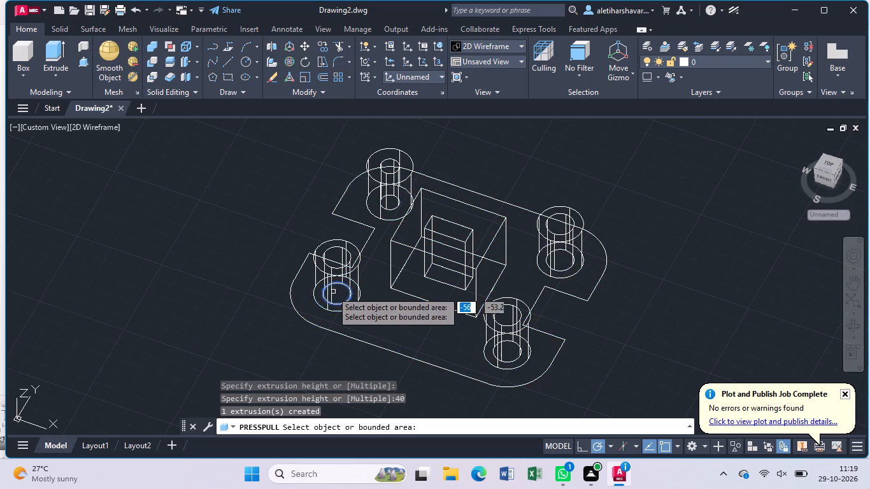
# Presspull the notched base area around the bosses and central block to a height of 15 mm.
pyautogui.click(303, 301)
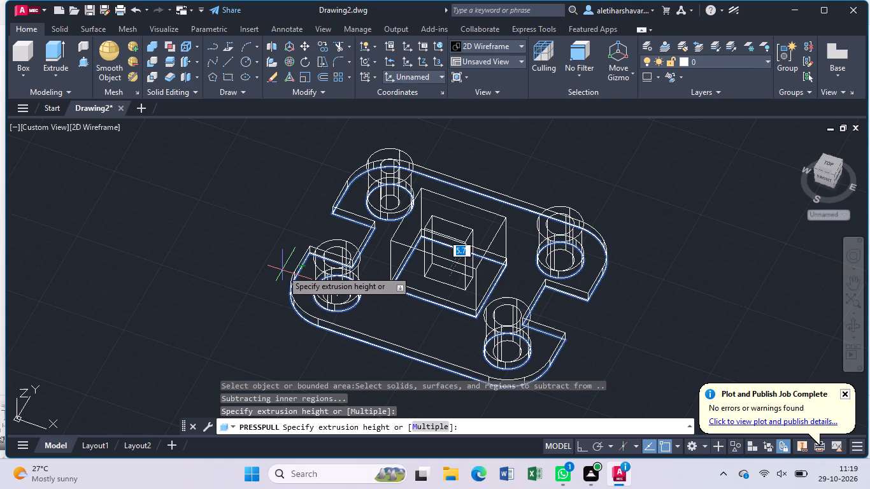
pyautogui.press('1')
pyautogui.press('5')
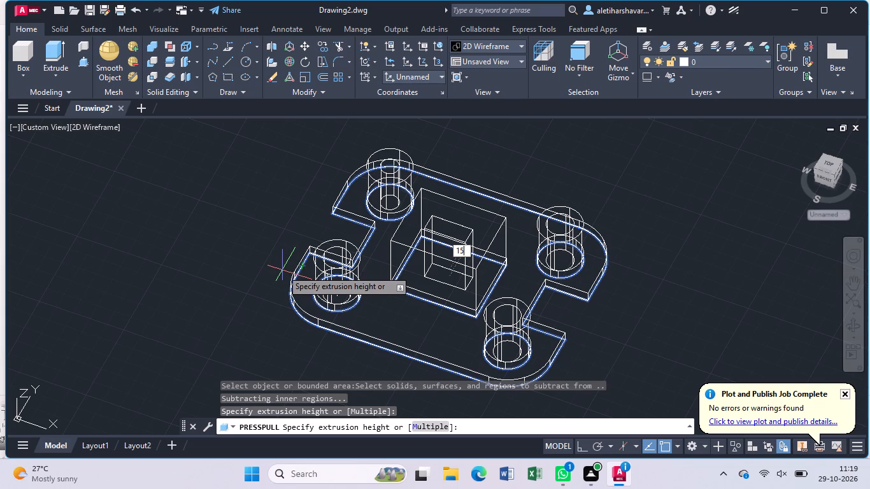
pyautogui.press('Return')
pyautogui.press('Escape')
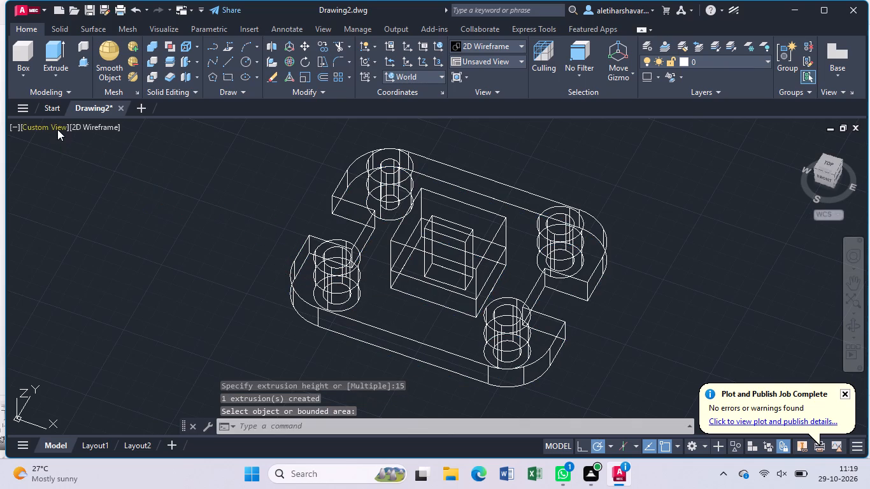
# Display the model in the Shaded with edges style and inspect it in the Top and Left views.
pyautogui.click(90, 126)
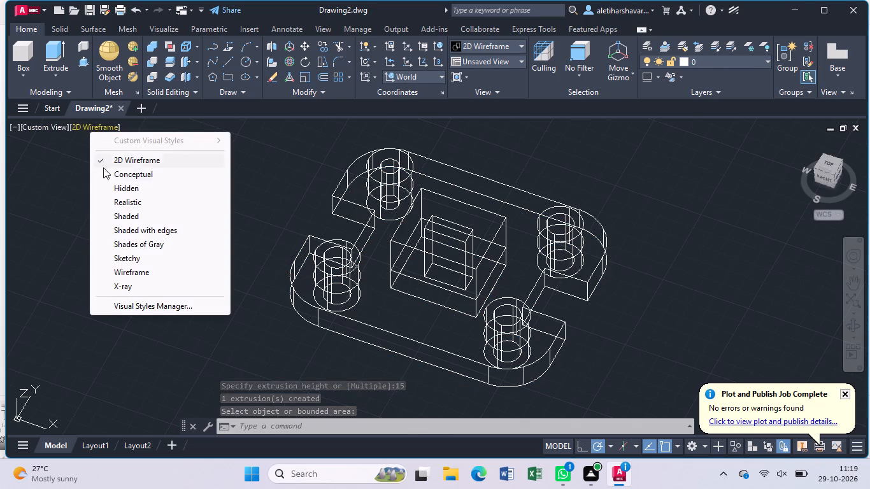
pyautogui.click(130, 227)
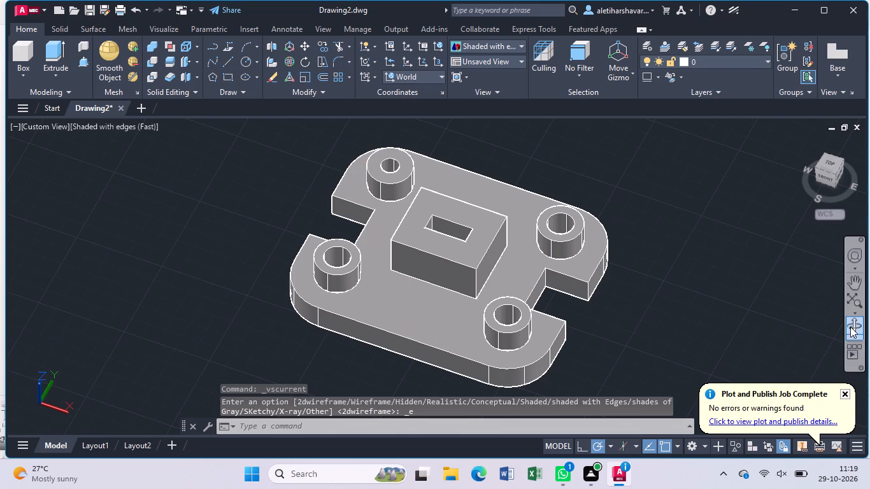
pyautogui.click(51, 125)
pyautogui.click(72, 160)
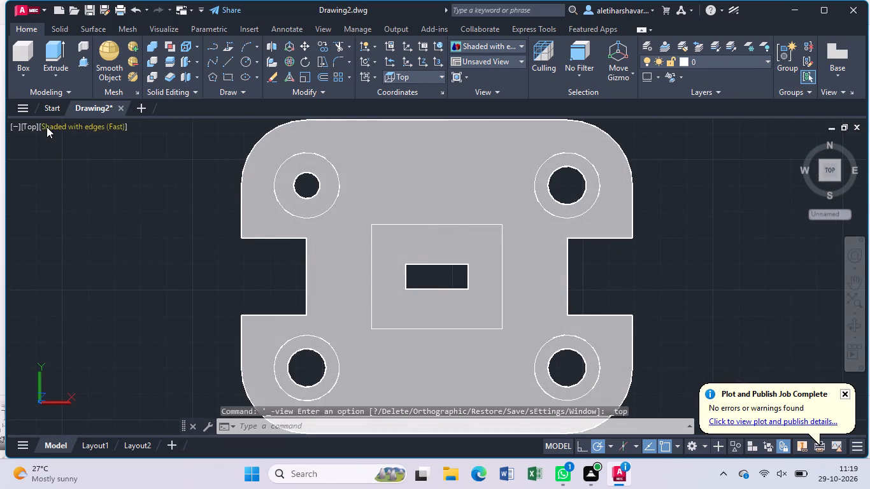
pyautogui.click(25, 124)
pyautogui.click(69, 185)
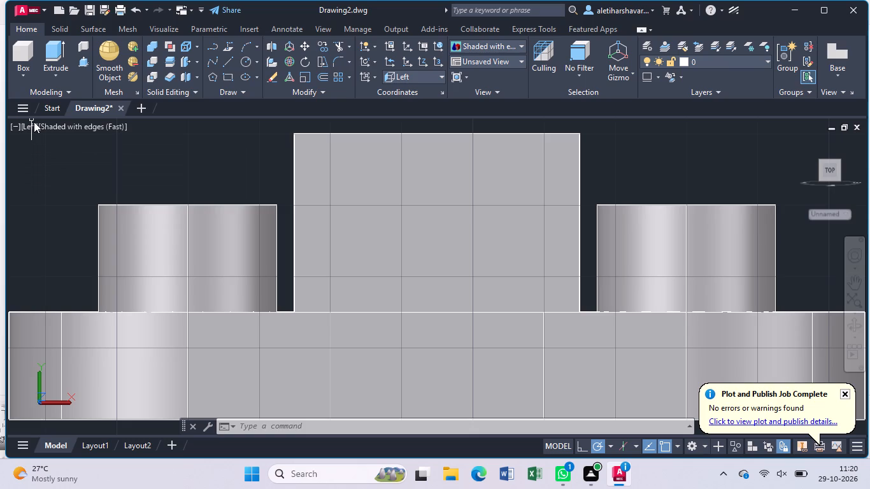
# Set the Front view with the 2D Wireframe visual style, showing the top of the central block.
pyautogui.click(34, 122)
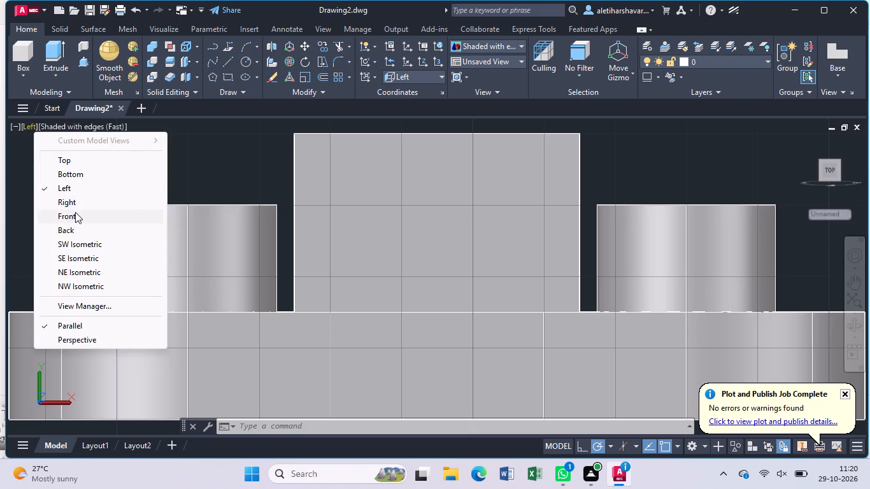
pyautogui.click(76, 213)
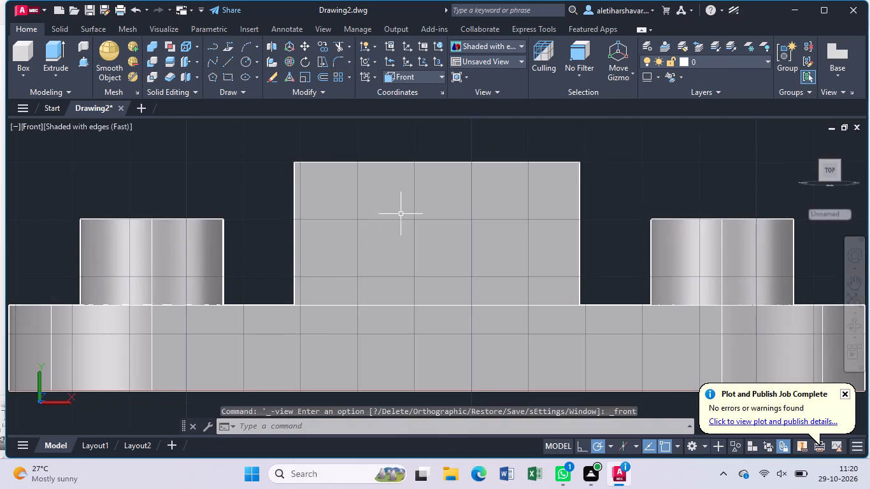
pyautogui.moveTo(401, 214); pyautogui.dragTo(283, 257, button='middle')
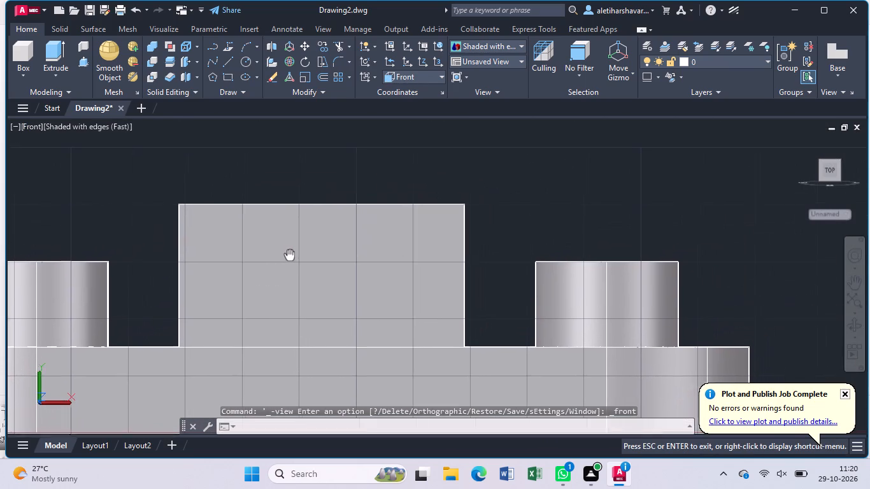
pyautogui.moveTo(283, 257); pyautogui.dragTo(267, 268, button='middle')
pyautogui.click(71, 124)
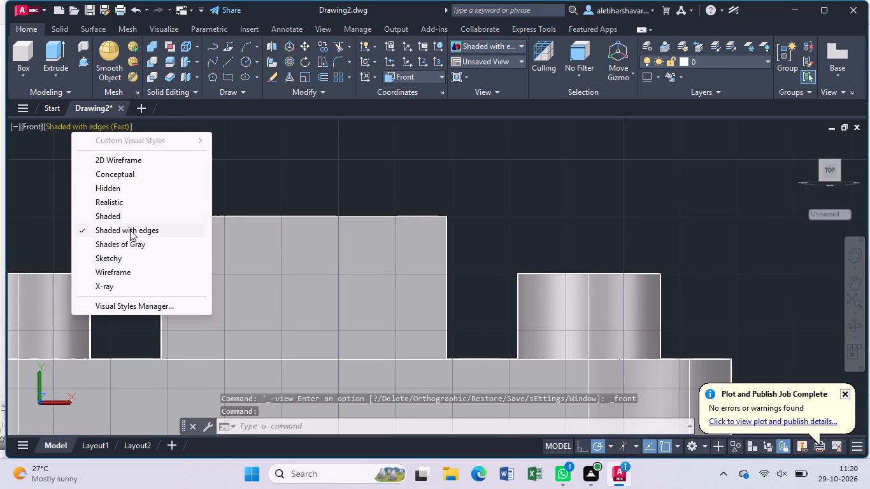
pyautogui.click(126, 163)
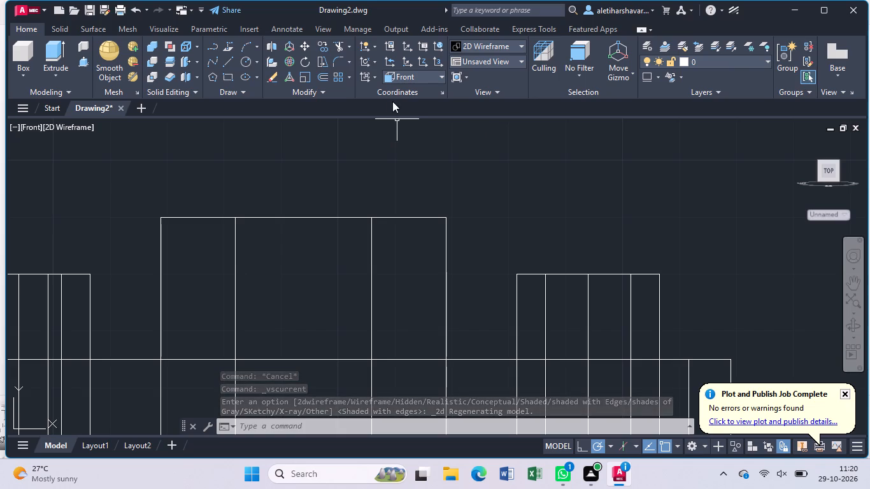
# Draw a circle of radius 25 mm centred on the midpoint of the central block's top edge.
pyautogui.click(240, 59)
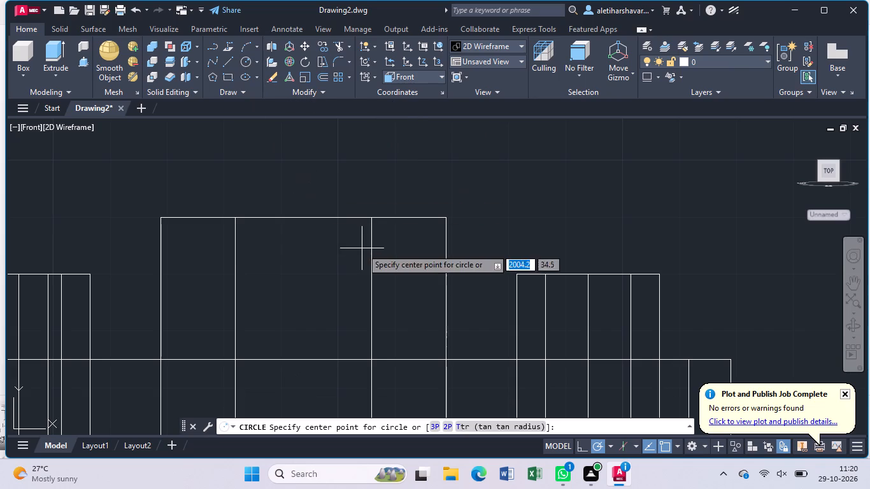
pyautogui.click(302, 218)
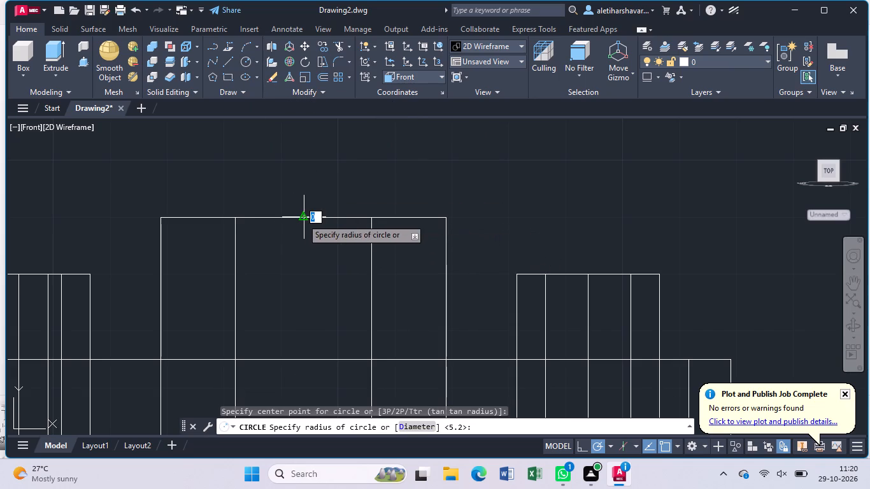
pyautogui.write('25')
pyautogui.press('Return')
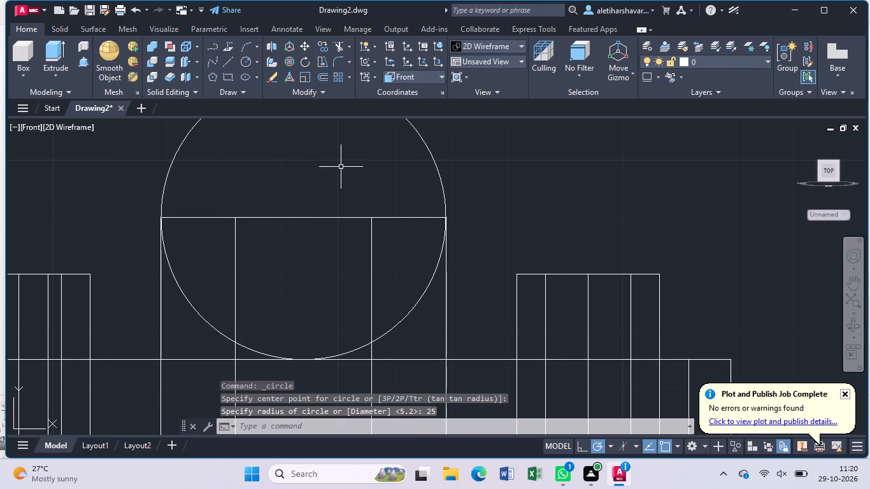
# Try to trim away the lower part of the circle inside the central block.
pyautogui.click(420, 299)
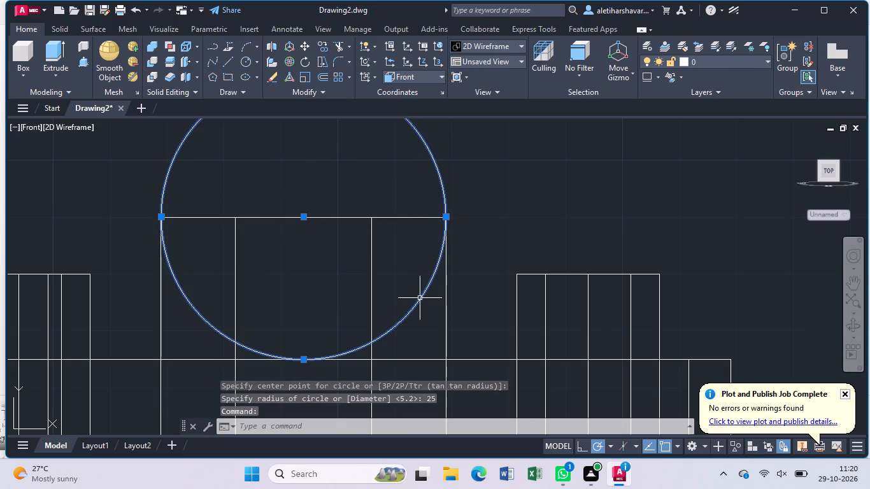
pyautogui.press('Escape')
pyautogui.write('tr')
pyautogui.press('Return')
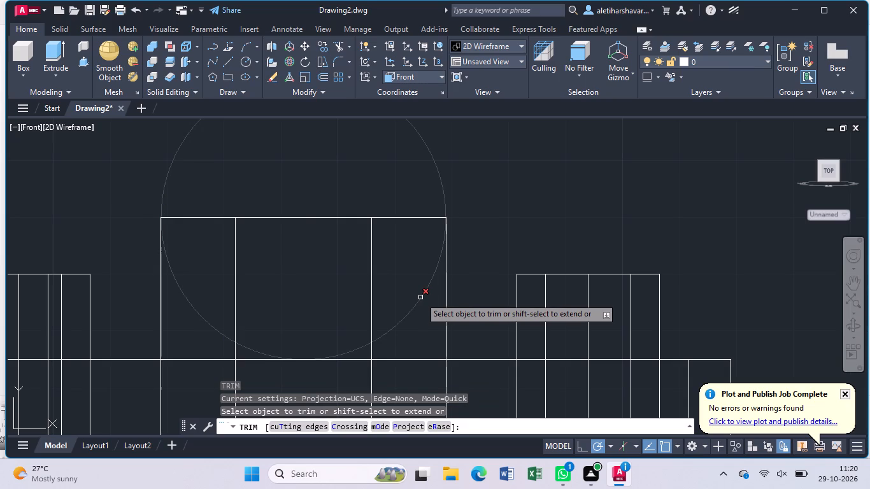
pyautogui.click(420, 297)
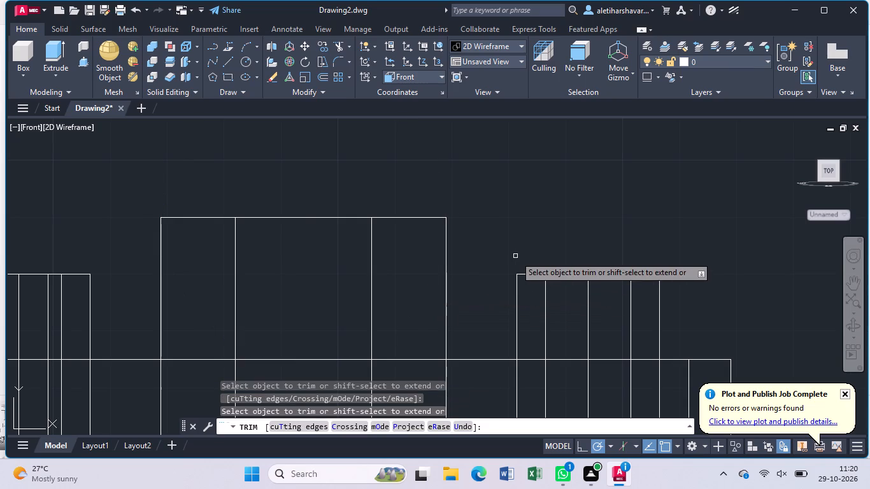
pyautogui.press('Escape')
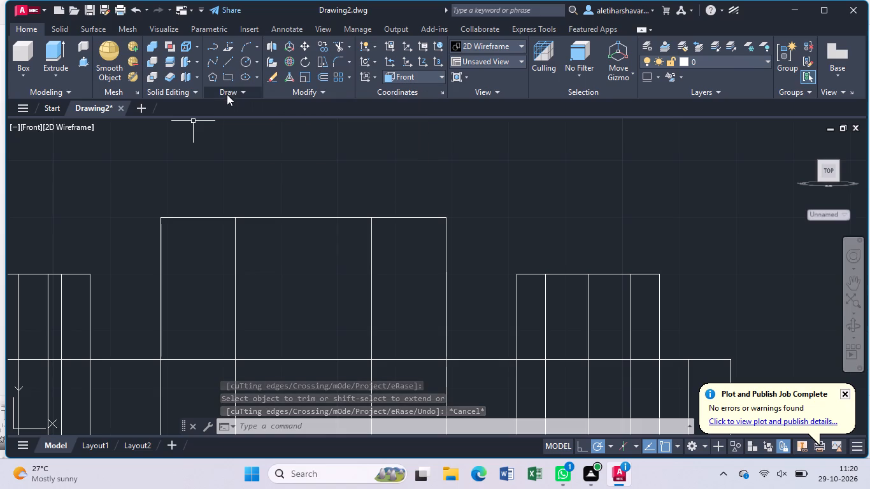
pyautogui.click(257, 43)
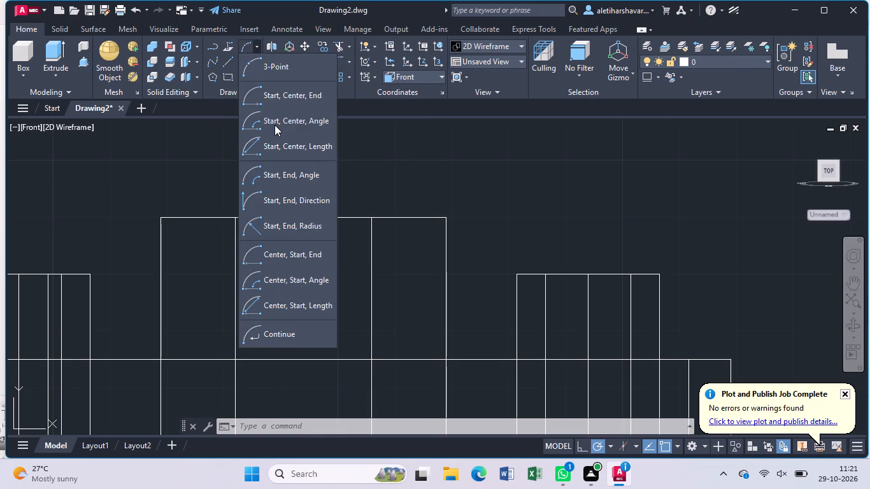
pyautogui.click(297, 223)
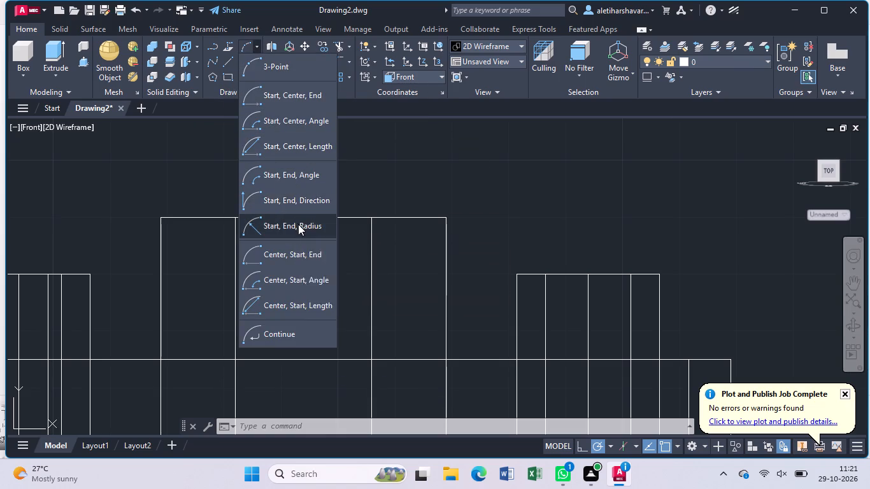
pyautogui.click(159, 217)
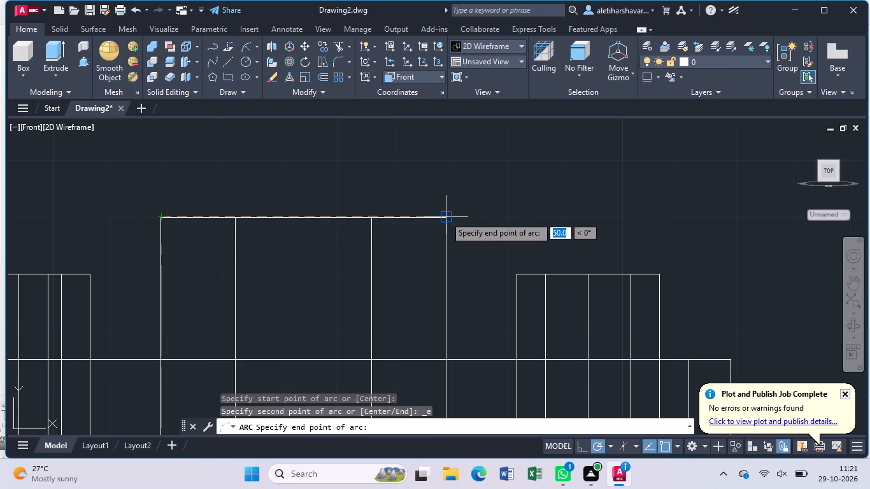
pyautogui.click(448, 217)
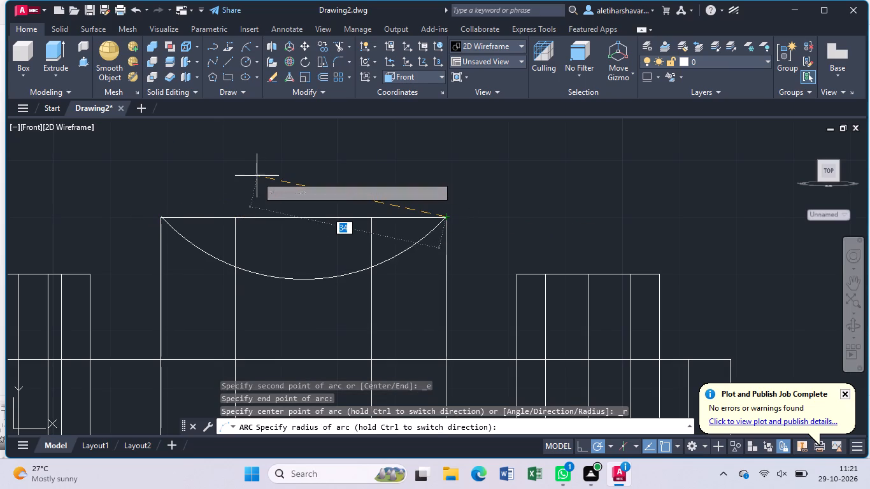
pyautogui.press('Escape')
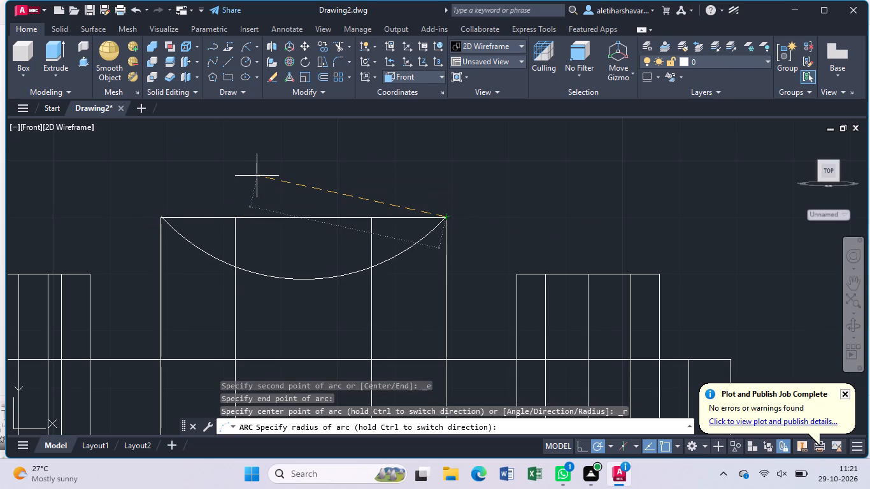
# Draw a start-end-radius arc of radius 25 mm above the central block, spanning its top edge from the right corner to the left corner.
pyautogui.click(246, 46)
pyautogui.click(447, 215)
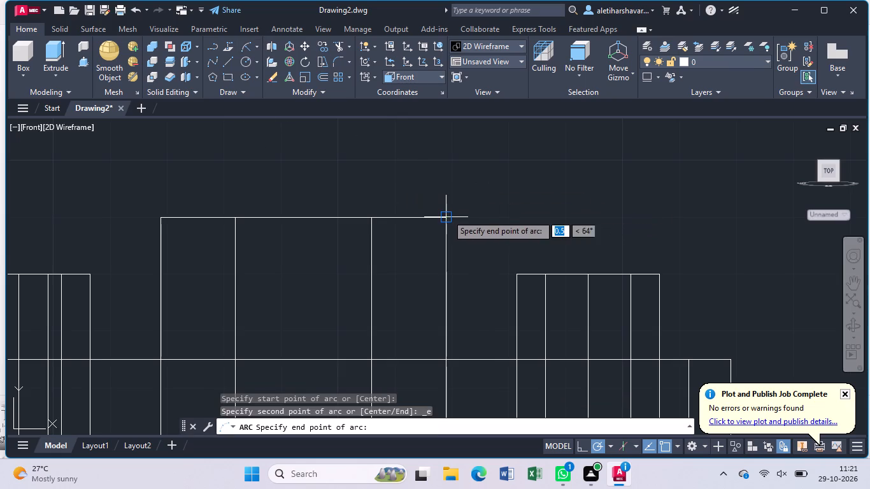
pyautogui.click(159, 215)
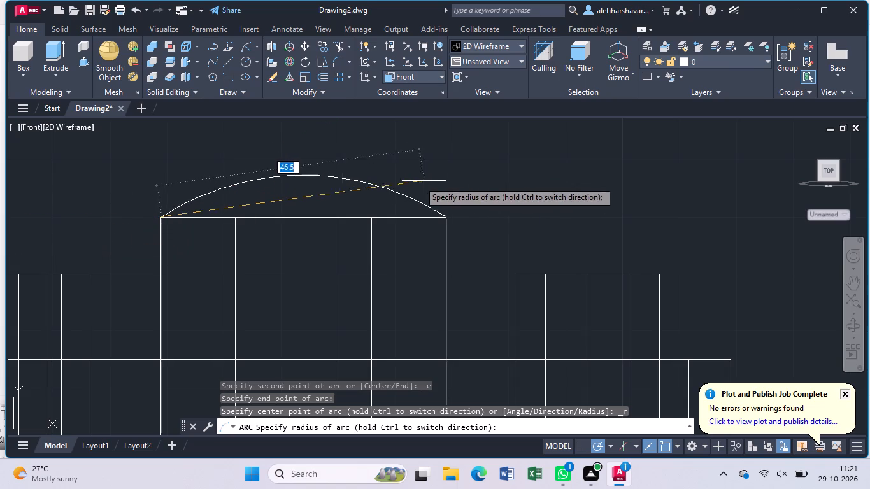
pyautogui.write('25')
pyautogui.press('Return')
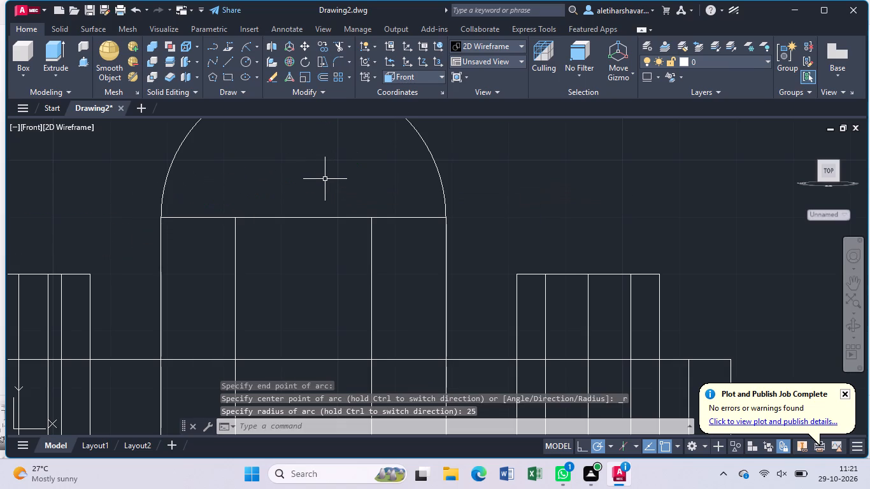
# Draw a circle of radius 12.5 mm centred on the midpoint of the central block's top edge.
pyautogui.moveTo(350, 197); pyautogui.dragTo(352, 282, button='middle')
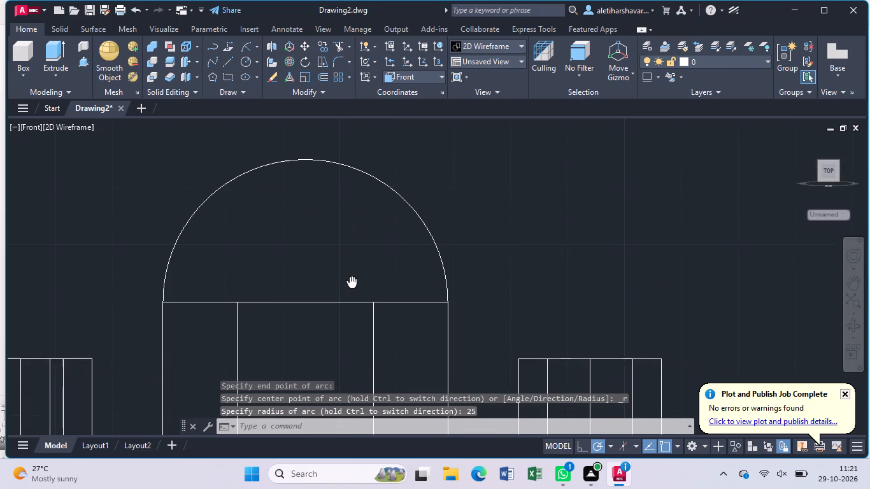
pyautogui.moveTo(352, 282); pyautogui.dragTo(352, 287, button='middle')
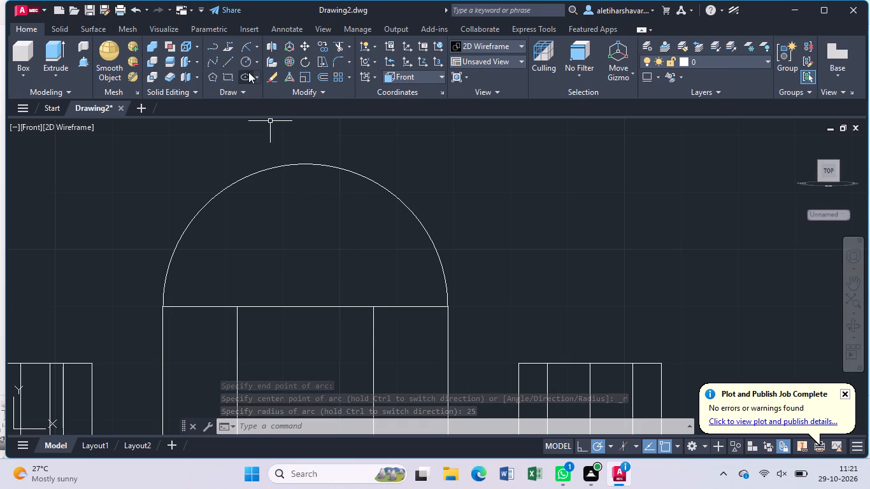
pyautogui.click(245, 57)
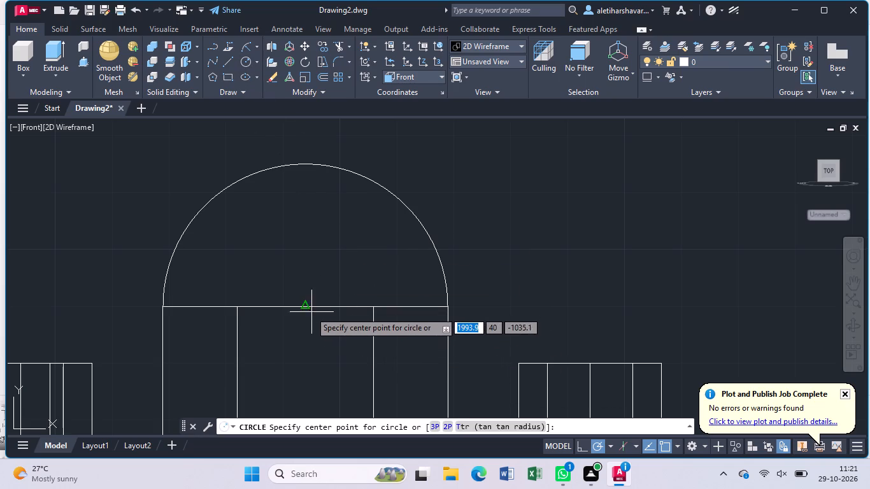
pyautogui.click(303, 309)
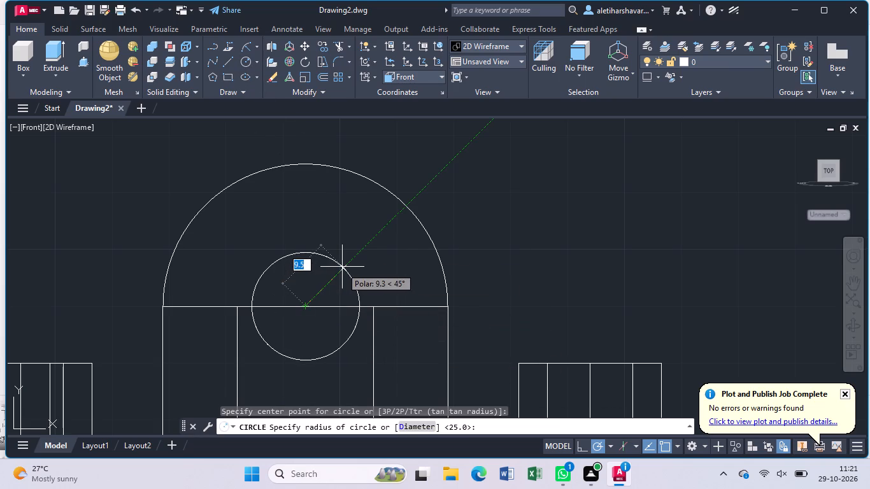
pyautogui.write('12')
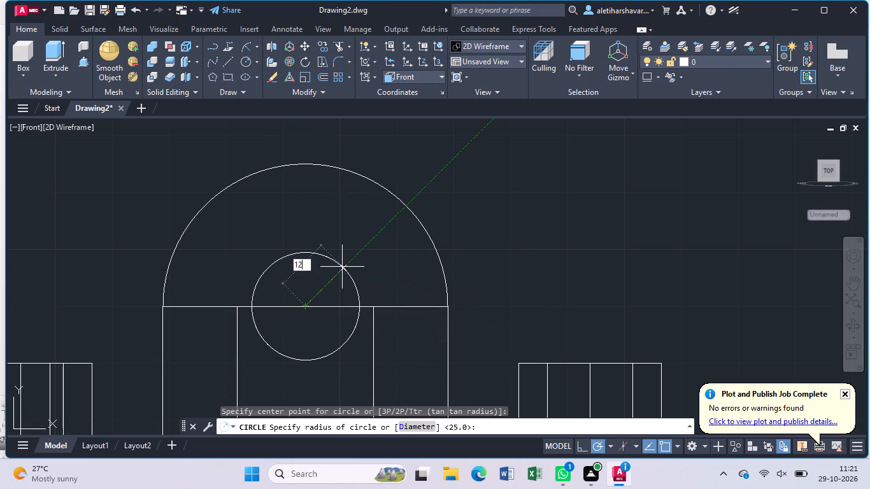
pyautogui.press('.')
pyautogui.press('5')
pyautogui.press('Return')
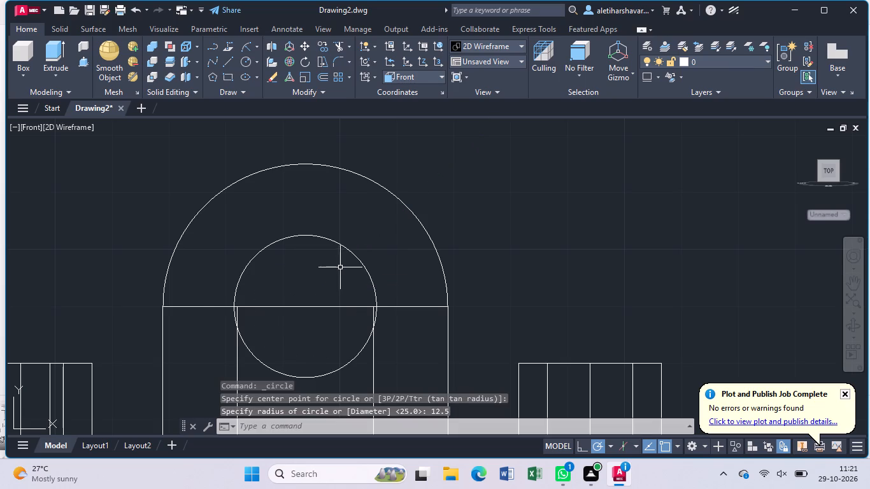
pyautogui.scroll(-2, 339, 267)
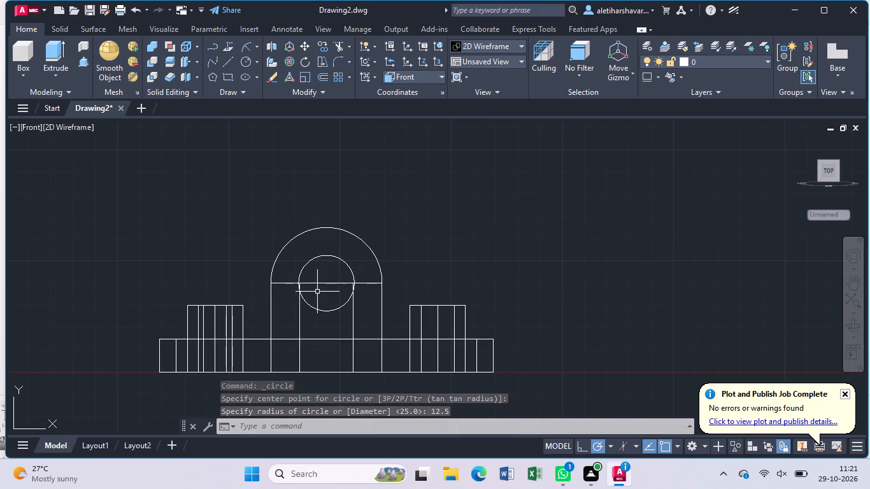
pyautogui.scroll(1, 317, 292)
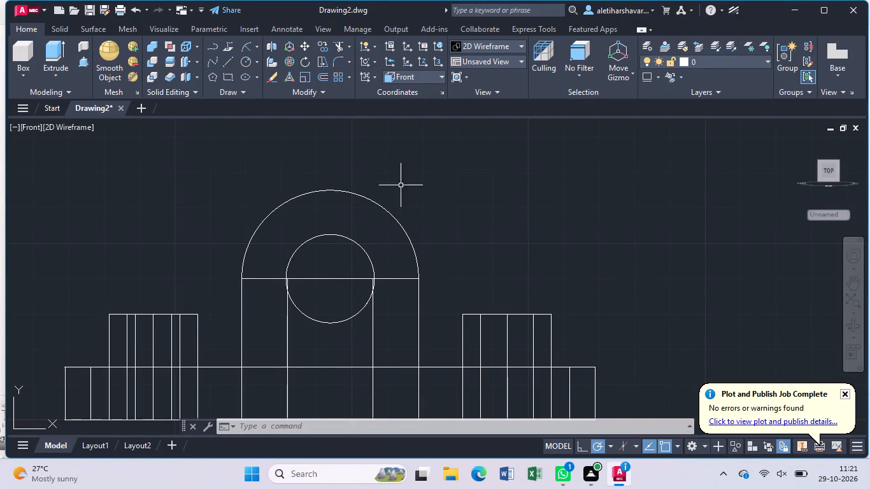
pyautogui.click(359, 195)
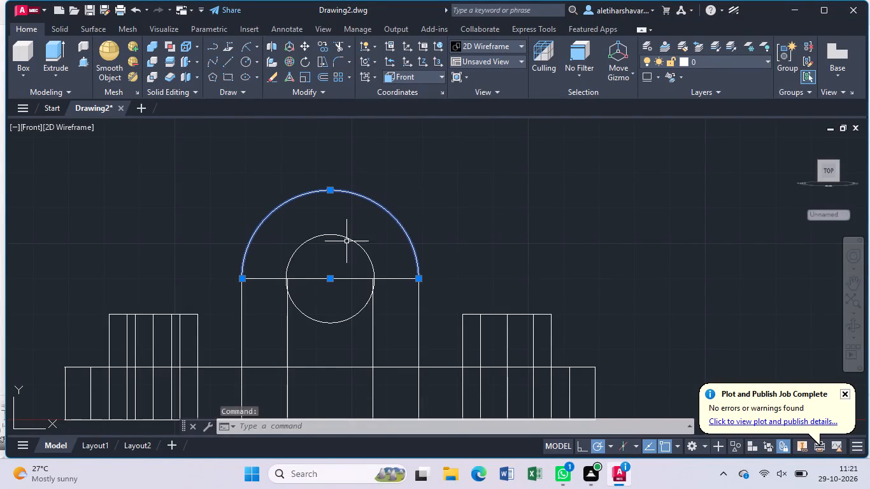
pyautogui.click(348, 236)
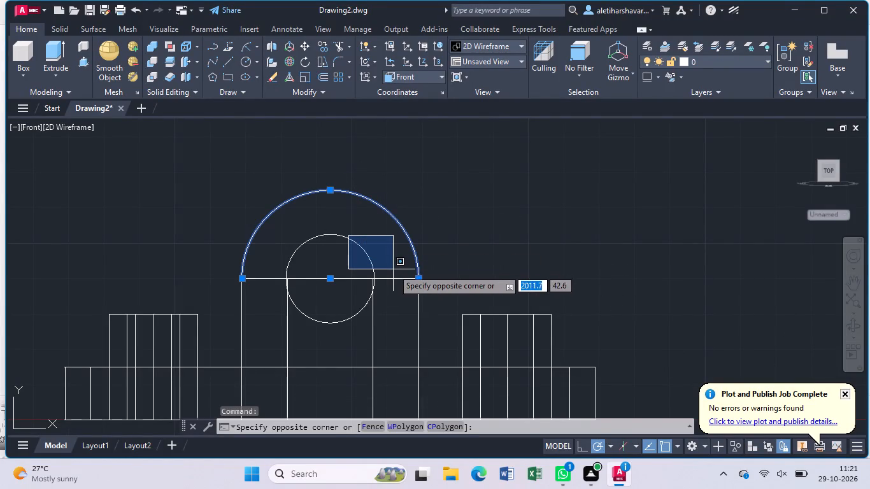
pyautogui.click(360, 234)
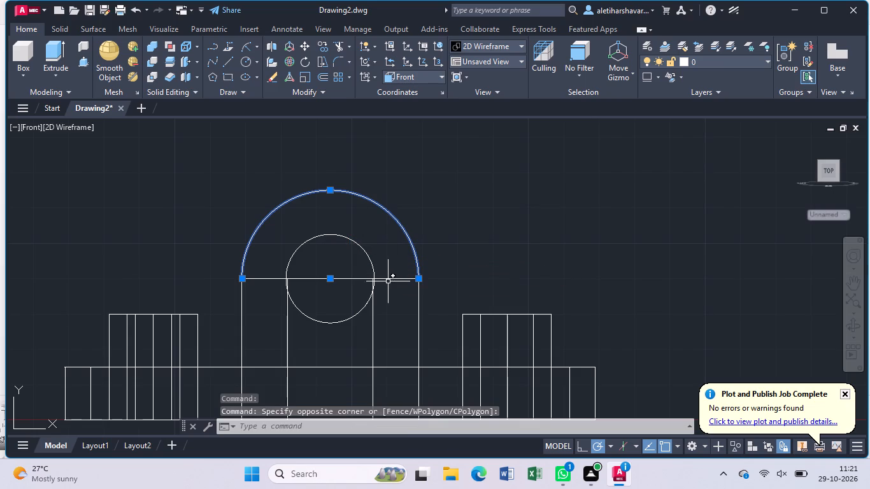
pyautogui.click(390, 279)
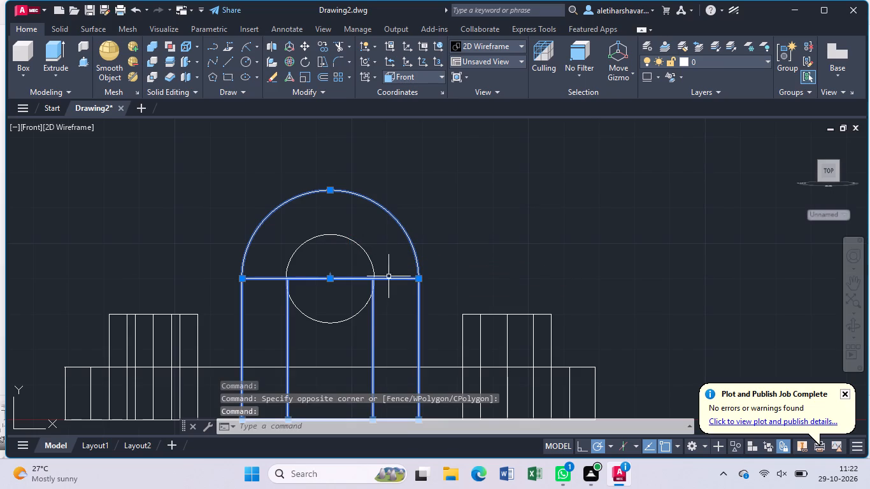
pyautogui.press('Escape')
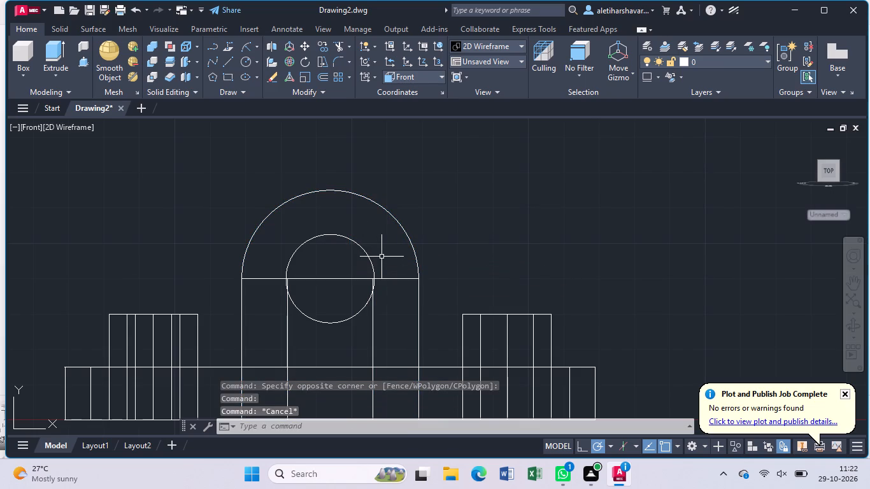
# Draw a line from the arc's right end to the circle's right side, continuing with a segment about 7.7 mm long at 75°.
pyautogui.press('l')
pyautogui.press('Return')
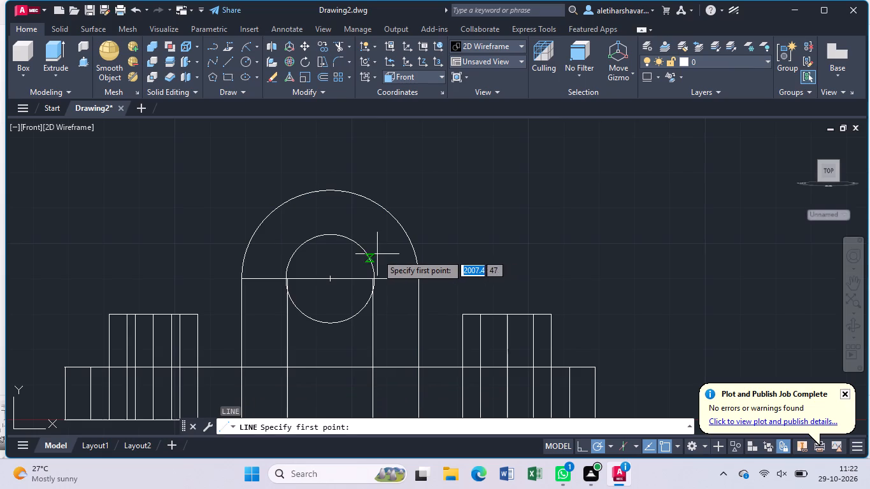
pyautogui.click(417, 276)
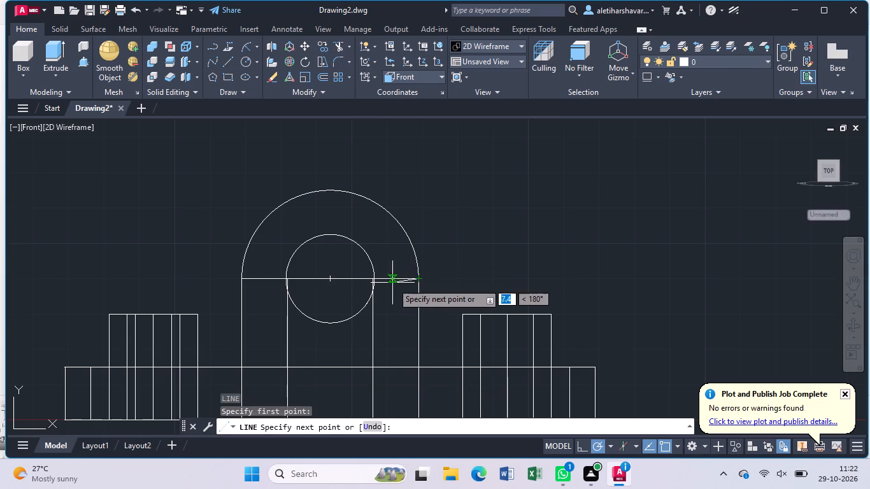
pyautogui.click(374, 276)
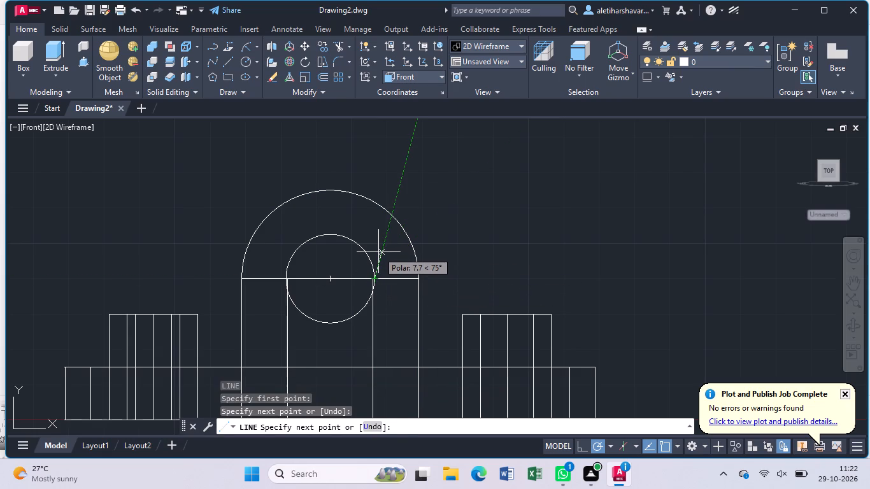
pyautogui.click(378, 252)
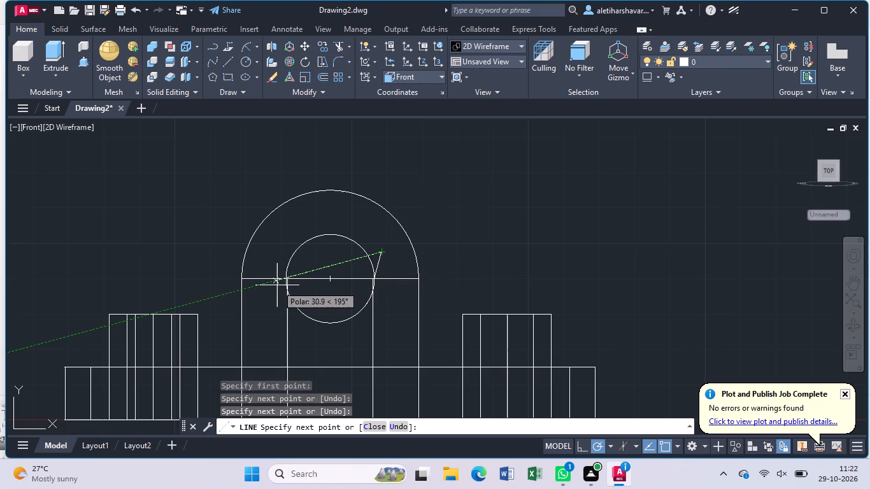
pyautogui.press('Escape')
# Draw a line from the arc's left end to the circle's left side, continuing with a short segment sloping up and outward.
pyautogui.press('l')
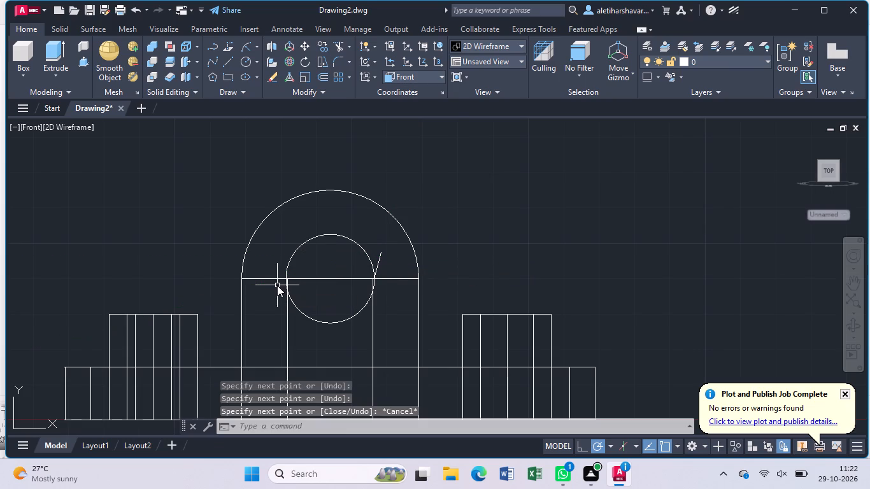
pyautogui.press('Return')
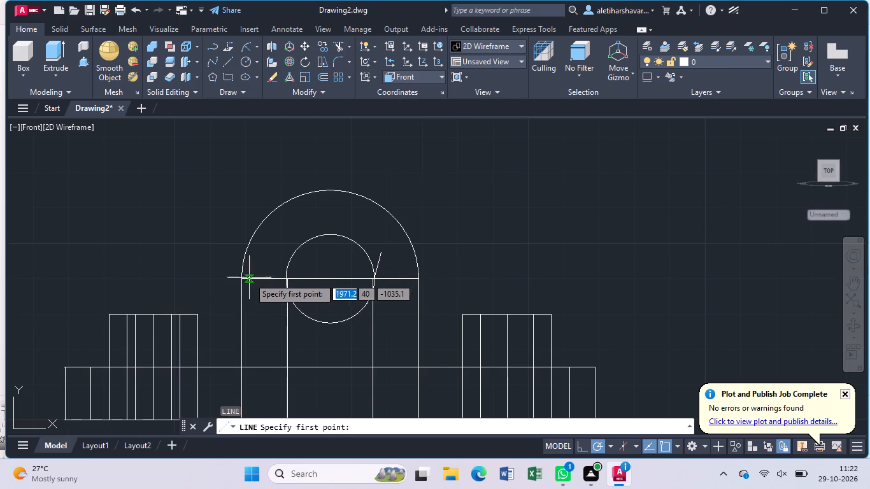
pyautogui.click(245, 276)
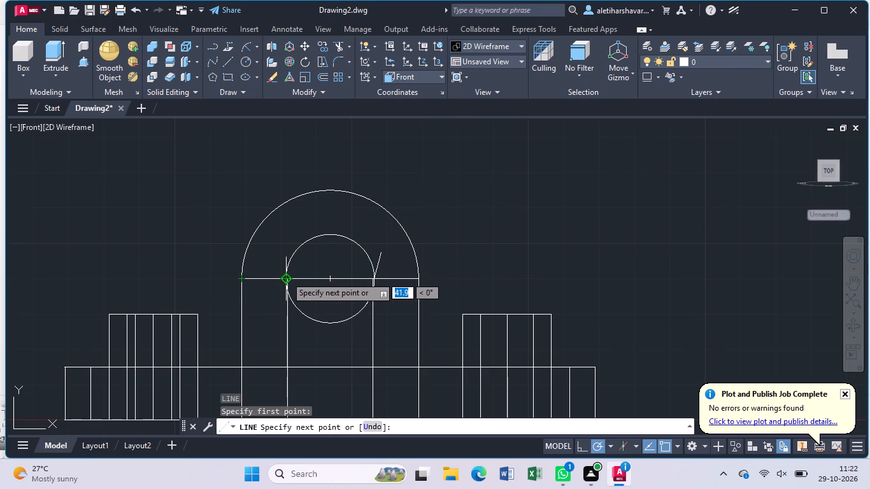
pyautogui.click(286, 279)
pyautogui.click(278, 260)
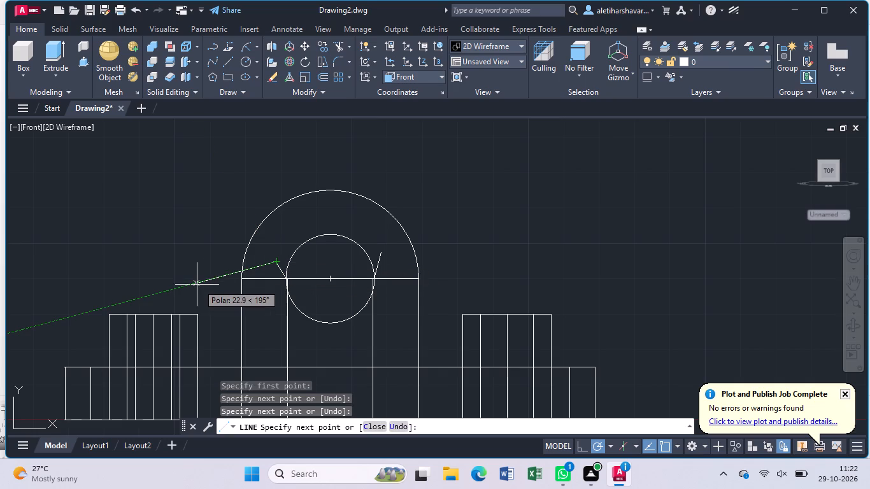
pyautogui.press('Escape')
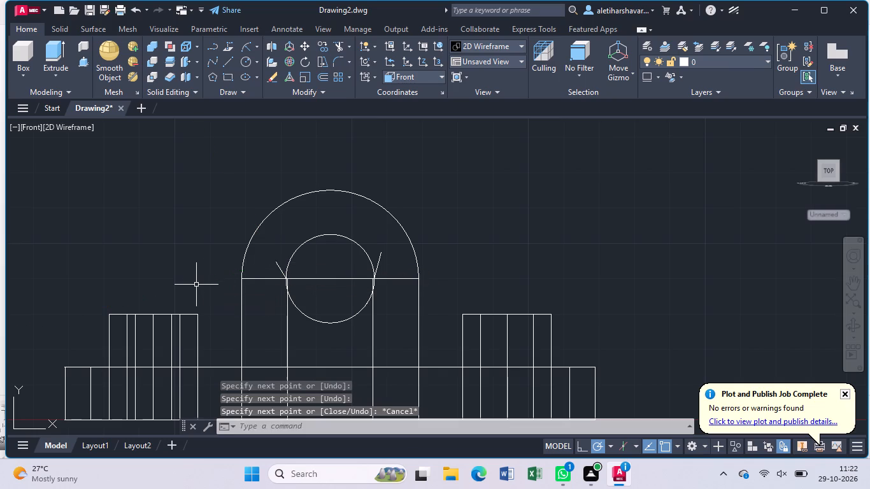
# Join the radius 25 mm arc with the two horizontal line segments running from its ends to the circle.
pyautogui.click(262, 278)
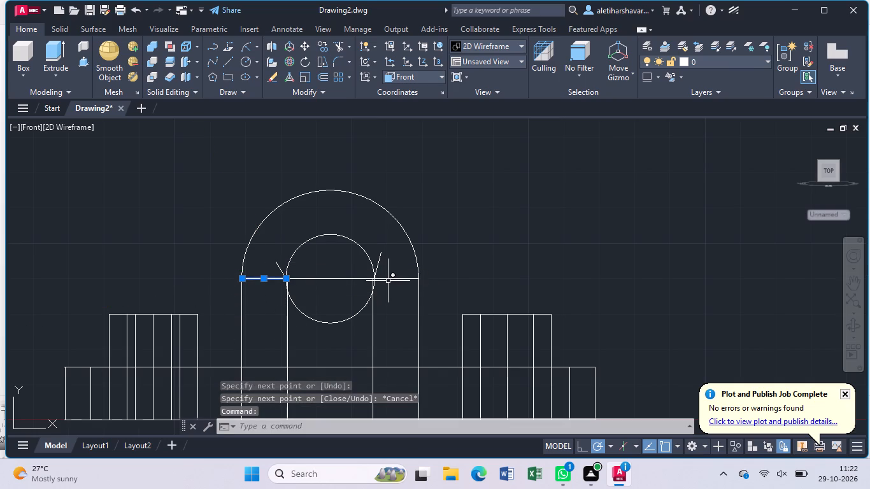
pyautogui.click(389, 280)
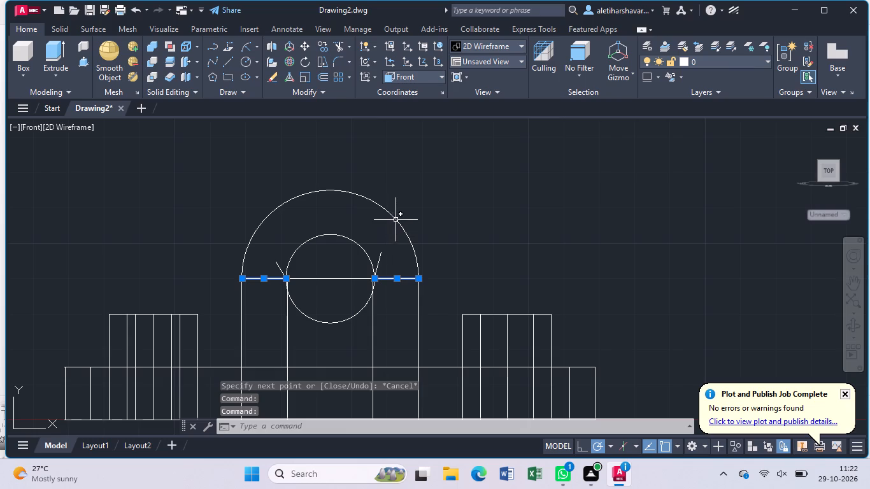
pyautogui.click(396, 220)
pyautogui.press('j')
pyautogui.press('Return')
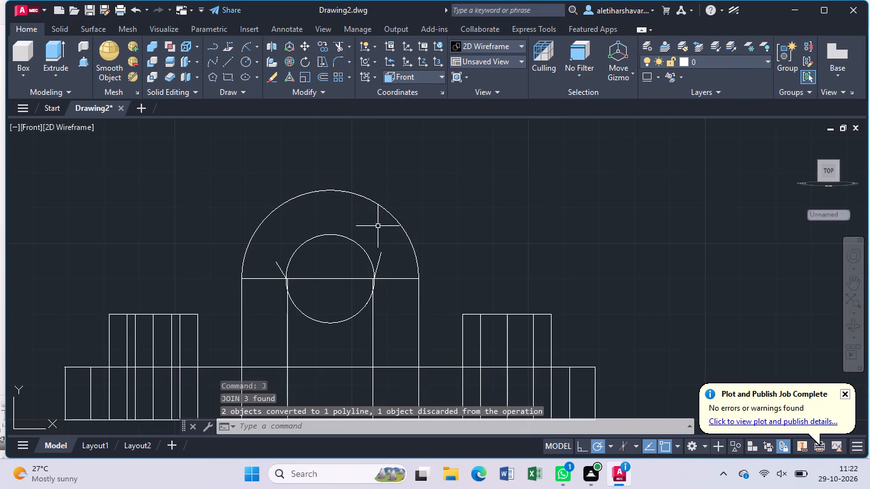
# Delete the two short sloping line segments beside the 12.5 mm radius circle.
pyautogui.click(380, 255)
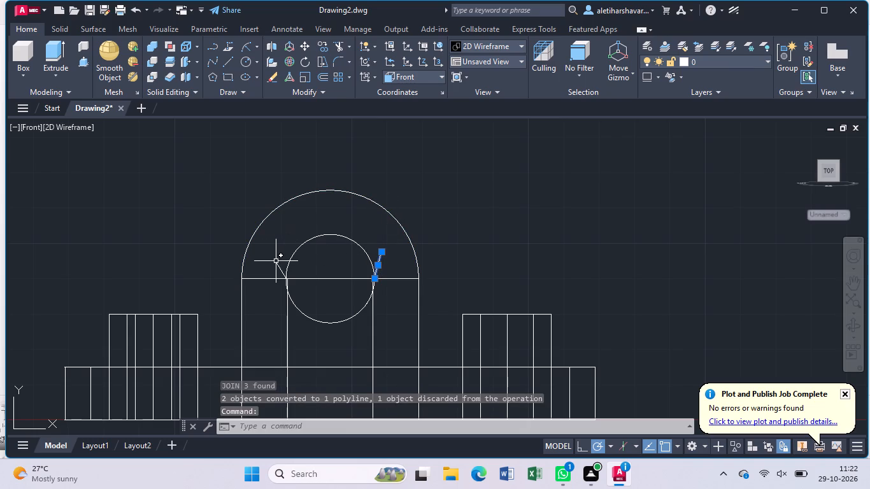
pyautogui.click(277, 262)
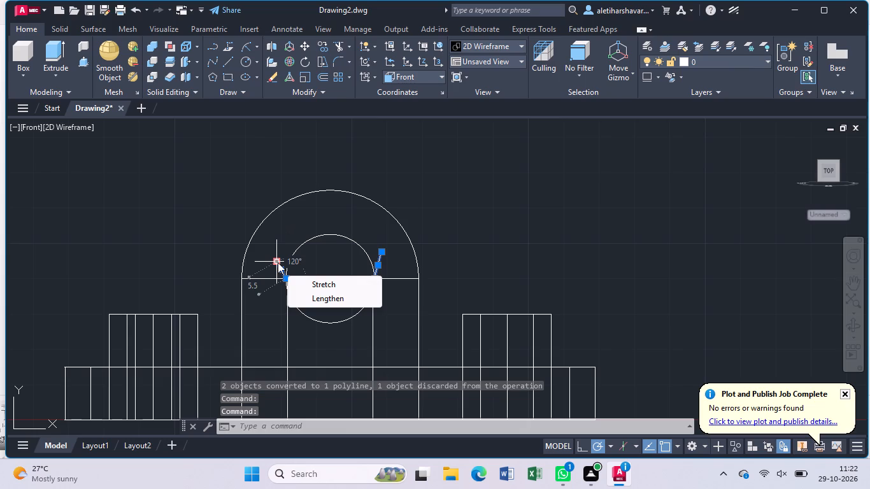
pyautogui.press('Delete')
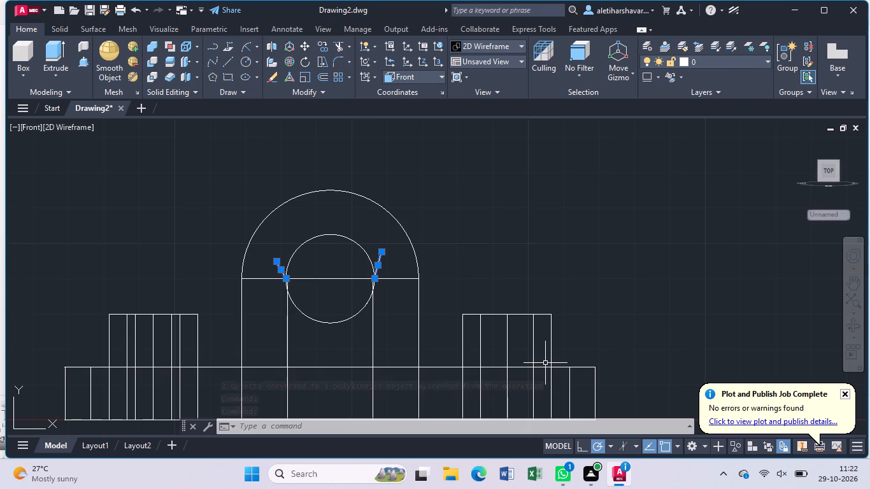
pyautogui.press('Delete')
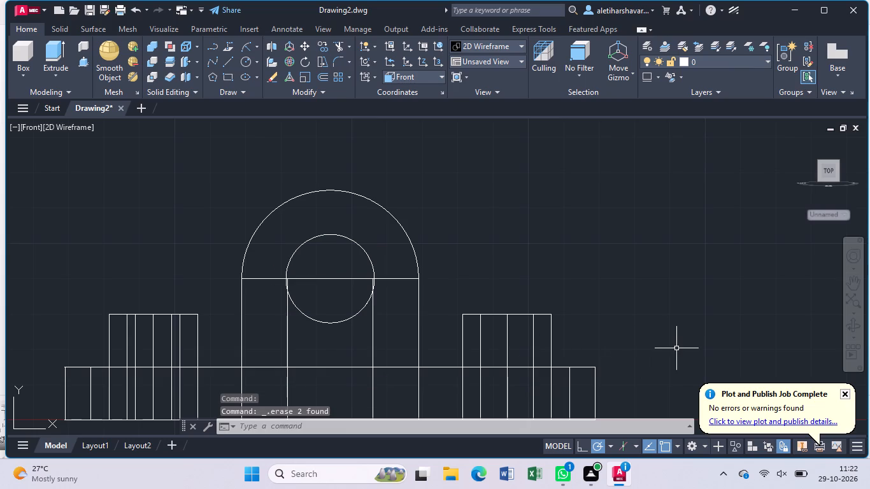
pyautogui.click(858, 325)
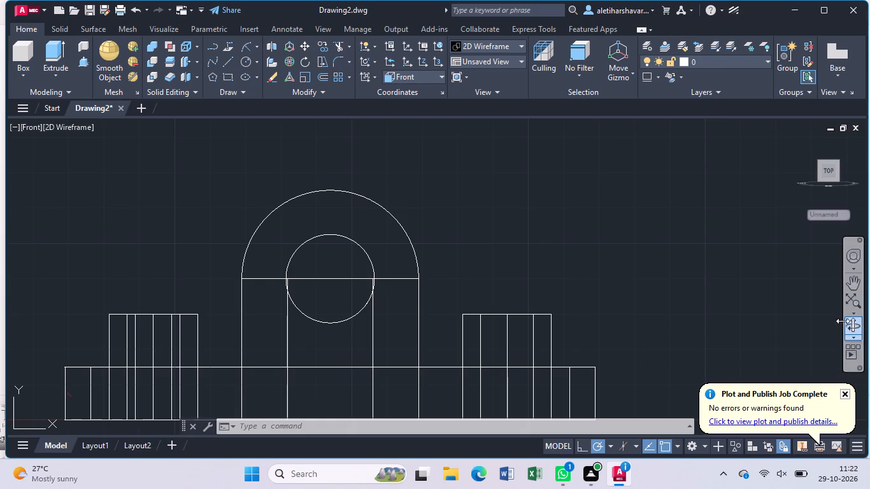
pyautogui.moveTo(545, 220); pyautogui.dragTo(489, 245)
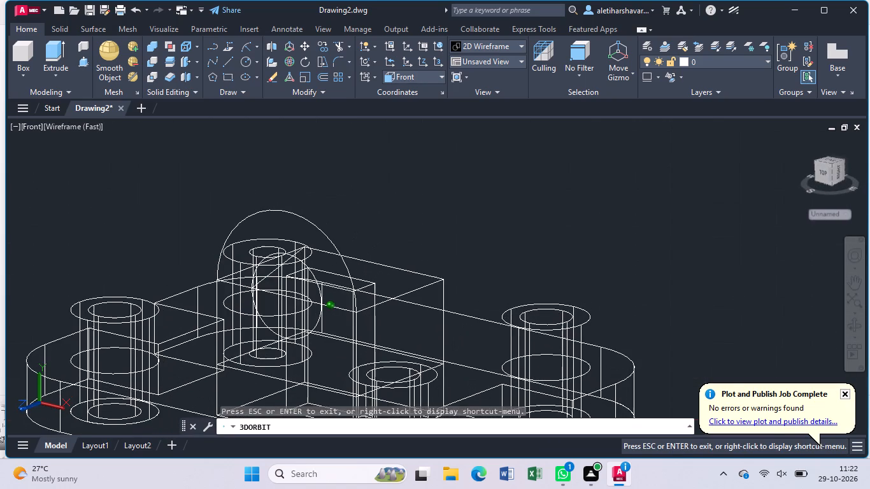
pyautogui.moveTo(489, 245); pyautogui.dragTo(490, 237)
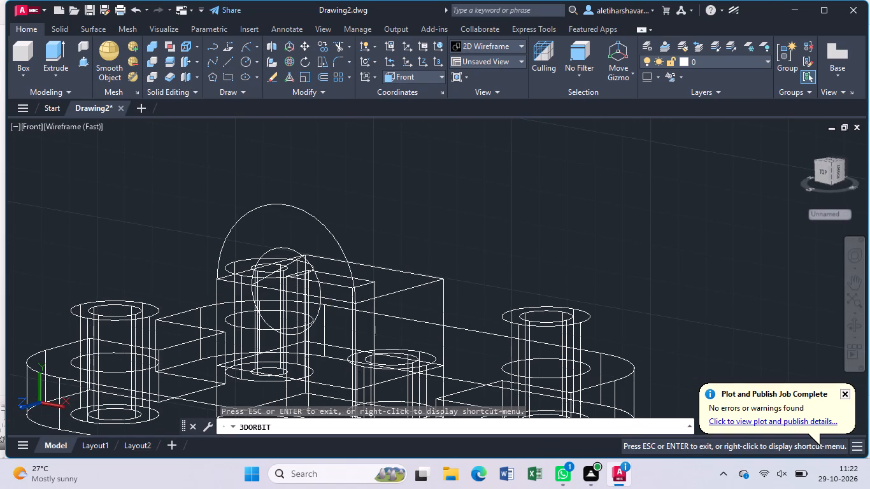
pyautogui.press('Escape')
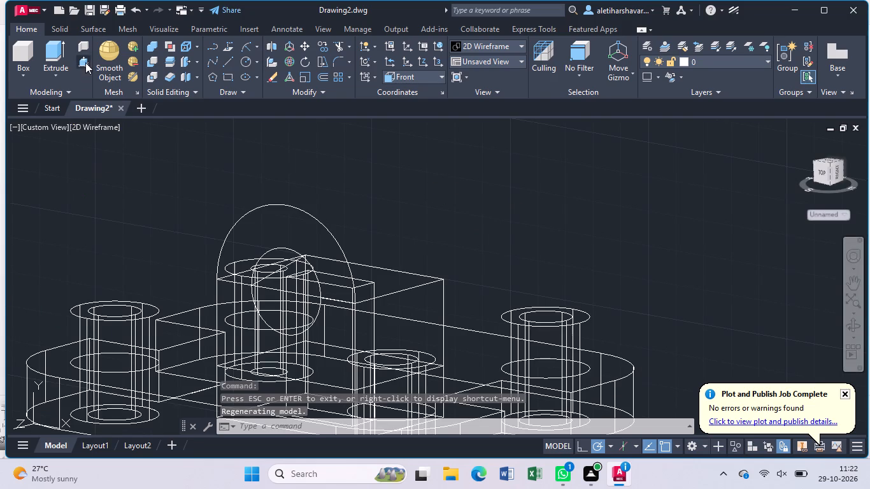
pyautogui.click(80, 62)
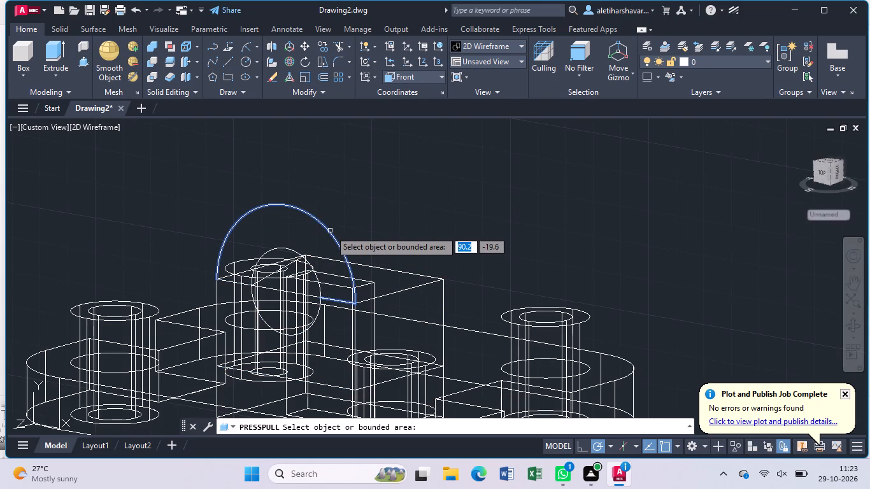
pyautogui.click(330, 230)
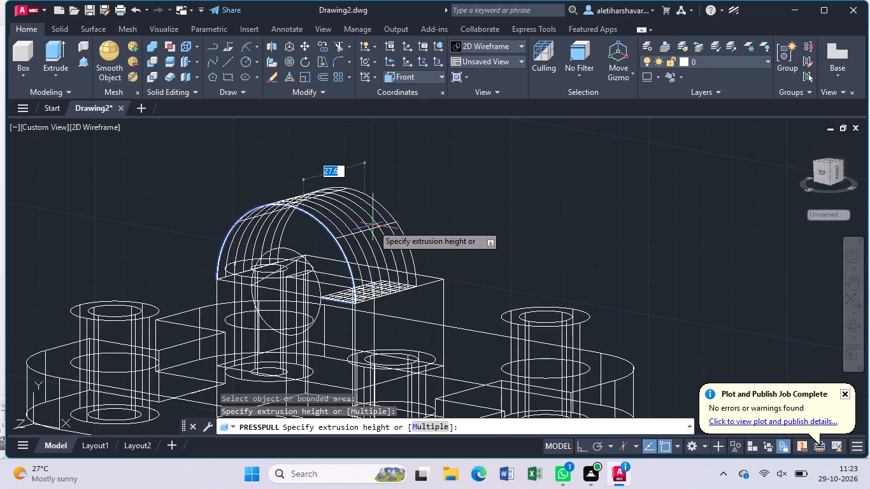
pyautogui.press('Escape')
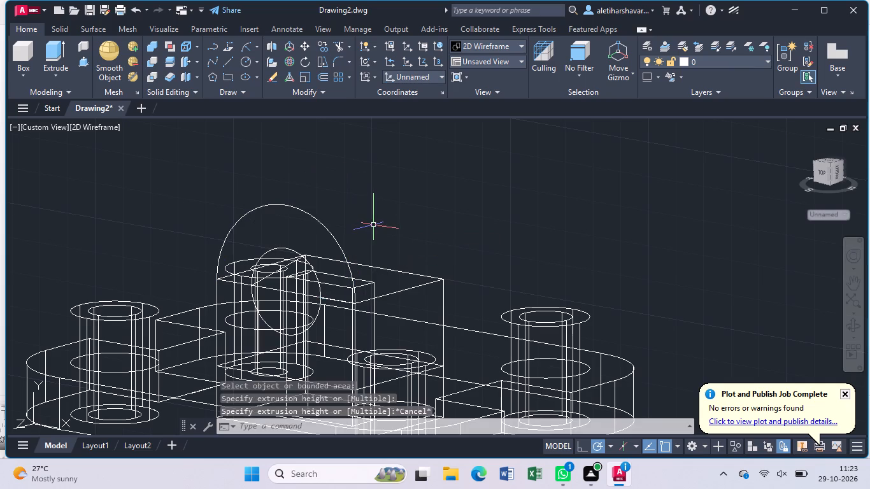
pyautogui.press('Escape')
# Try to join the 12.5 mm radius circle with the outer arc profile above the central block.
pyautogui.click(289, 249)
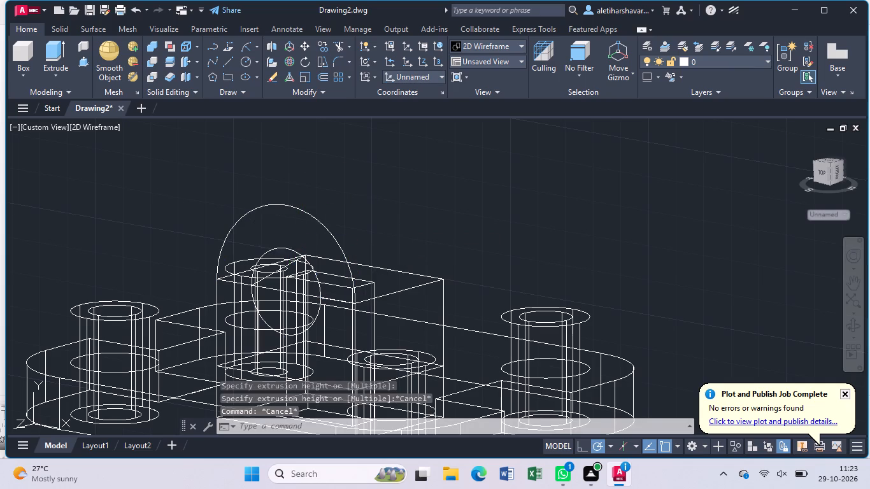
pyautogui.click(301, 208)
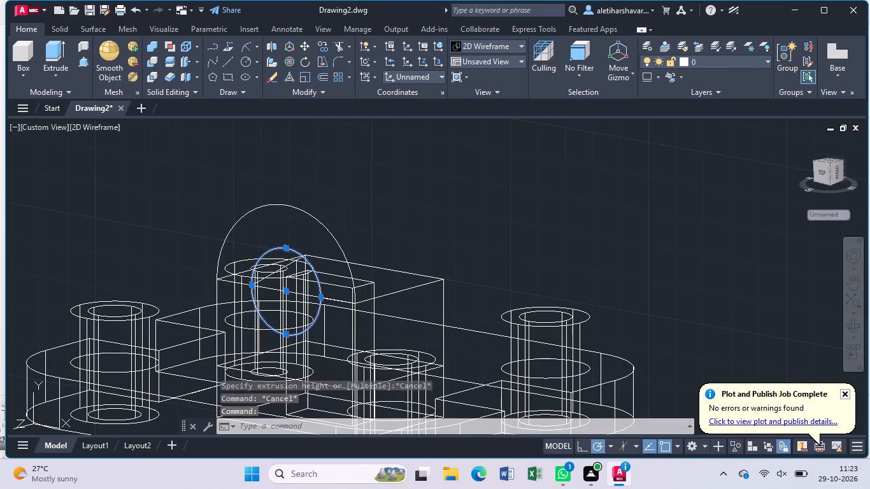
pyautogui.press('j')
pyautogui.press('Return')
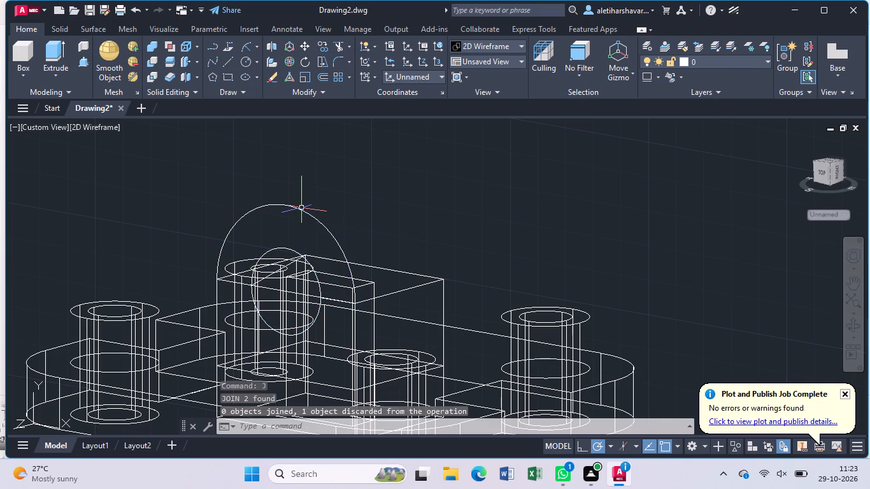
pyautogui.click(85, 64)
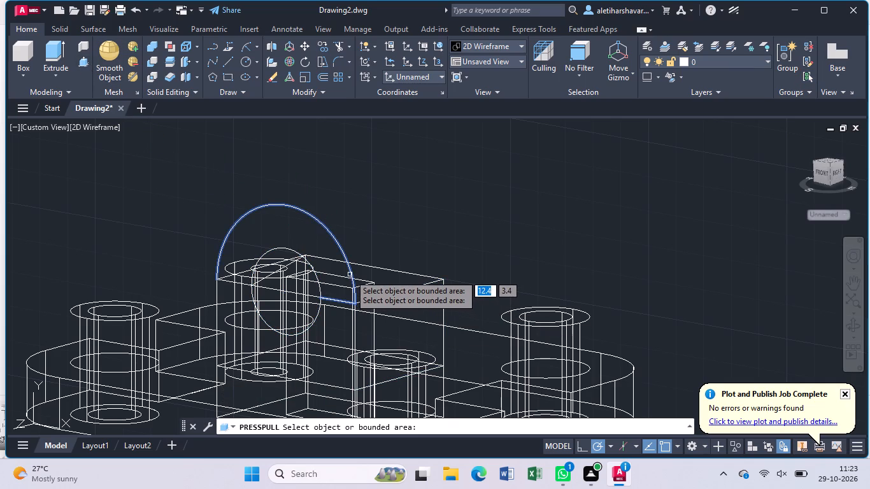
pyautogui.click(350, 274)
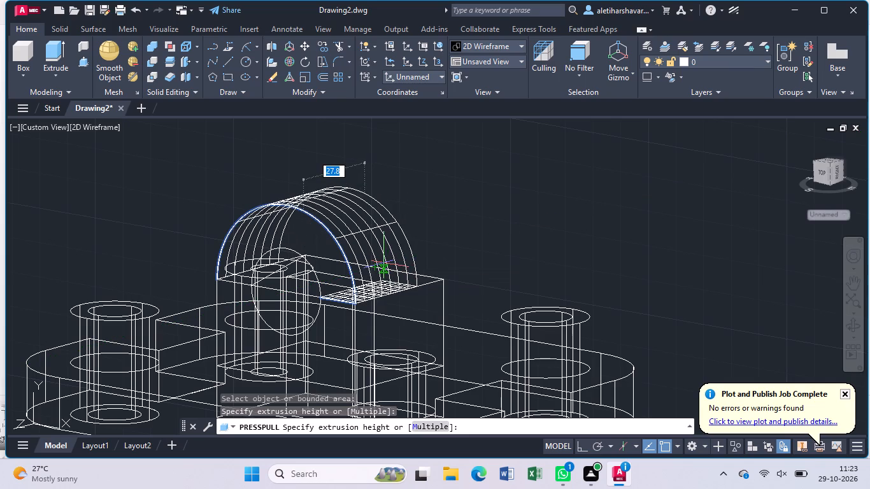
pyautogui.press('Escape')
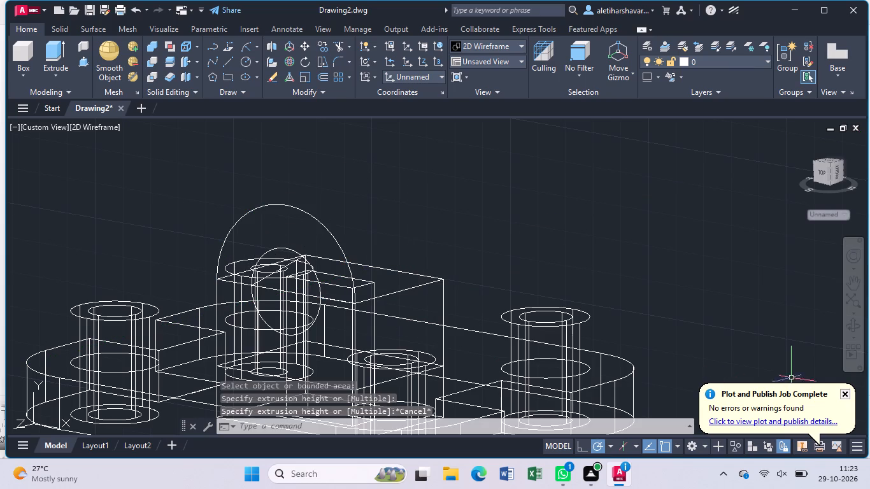
# Draw another circle of radius 12.5 mm centred on the existing circle's centre at the central block's top edge.
pyautogui.click(856, 330)
pyautogui.moveTo(529, 278); pyautogui.dragTo(559, 271)
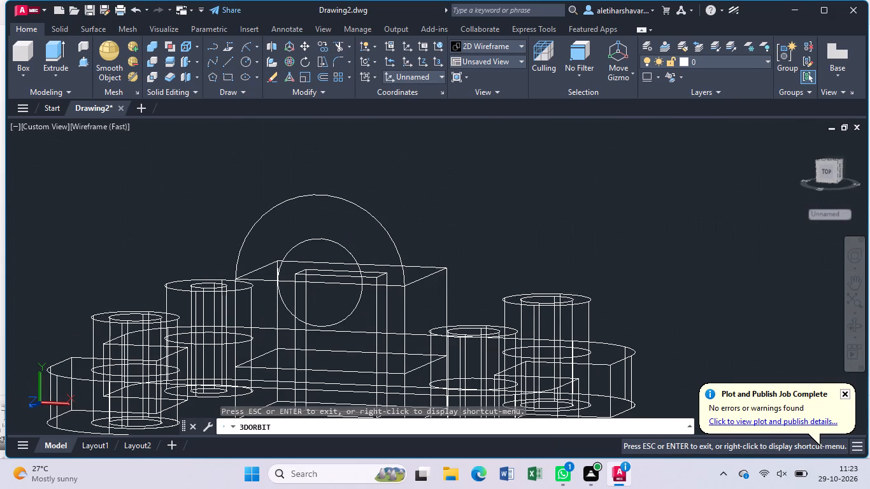
pyautogui.press('Escape')
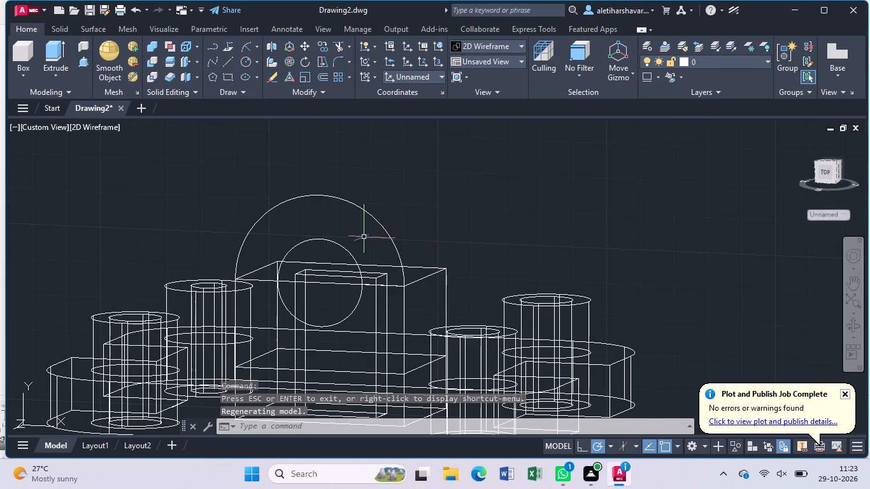
pyautogui.click(246, 58)
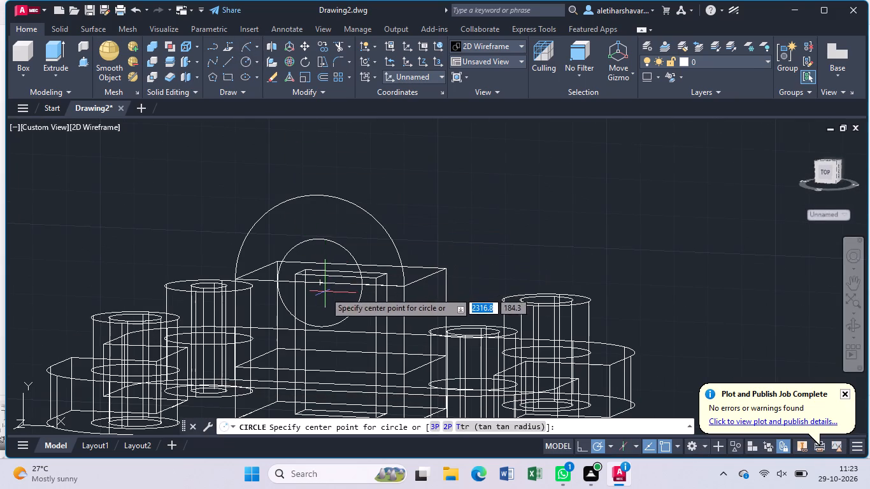
pyautogui.click(322, 283)
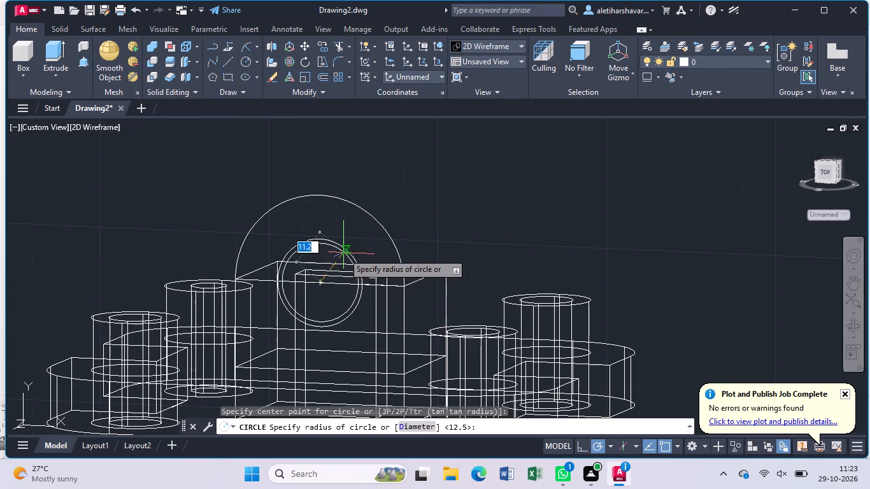
pyautogui.write('12')
pyautogui.write('.5')
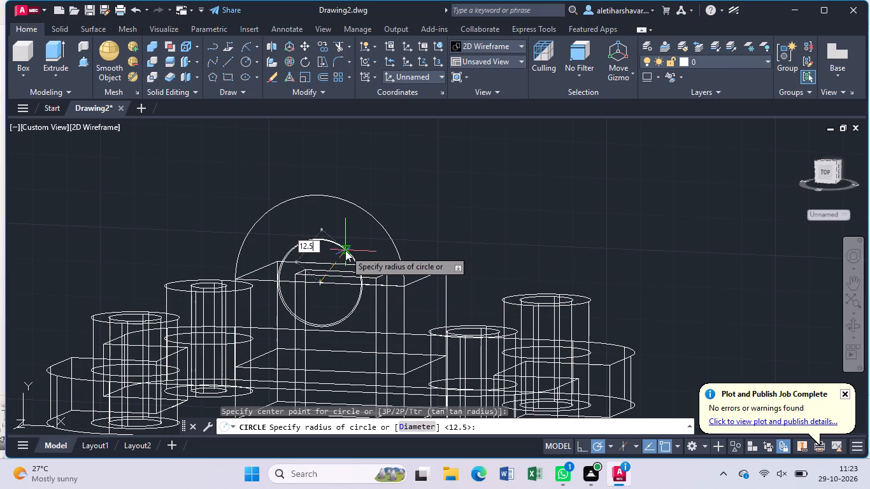
pyautogui.press('Return')
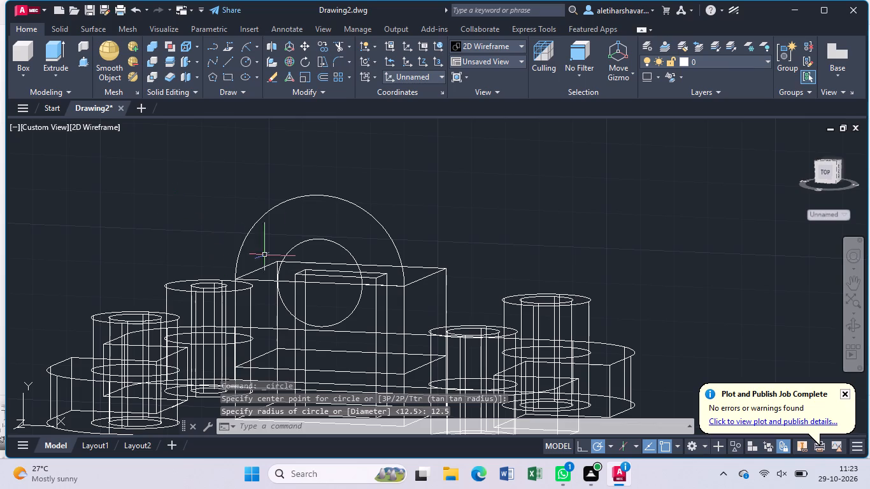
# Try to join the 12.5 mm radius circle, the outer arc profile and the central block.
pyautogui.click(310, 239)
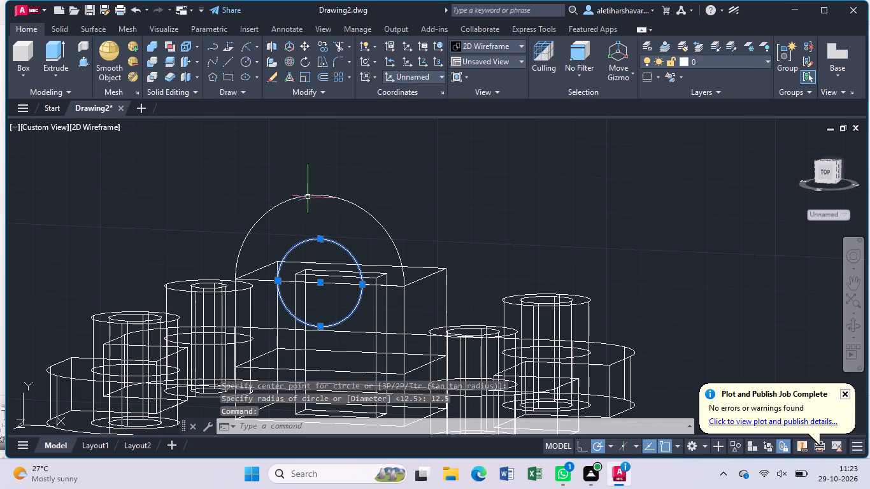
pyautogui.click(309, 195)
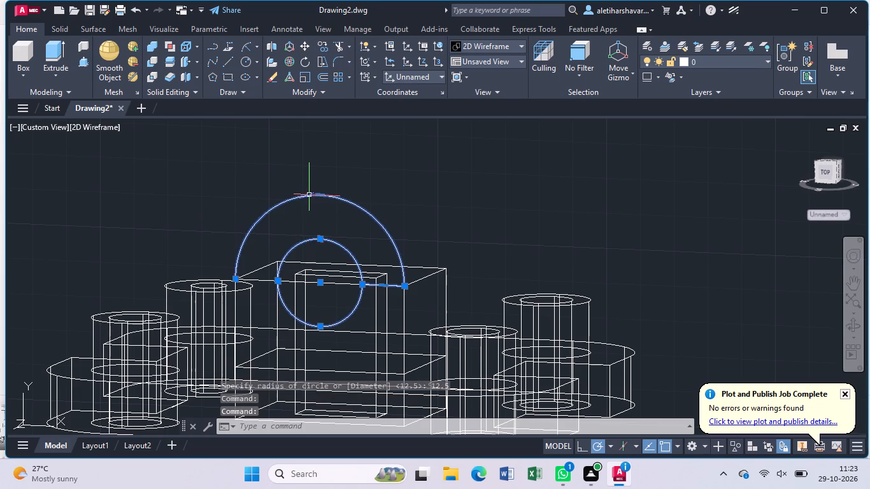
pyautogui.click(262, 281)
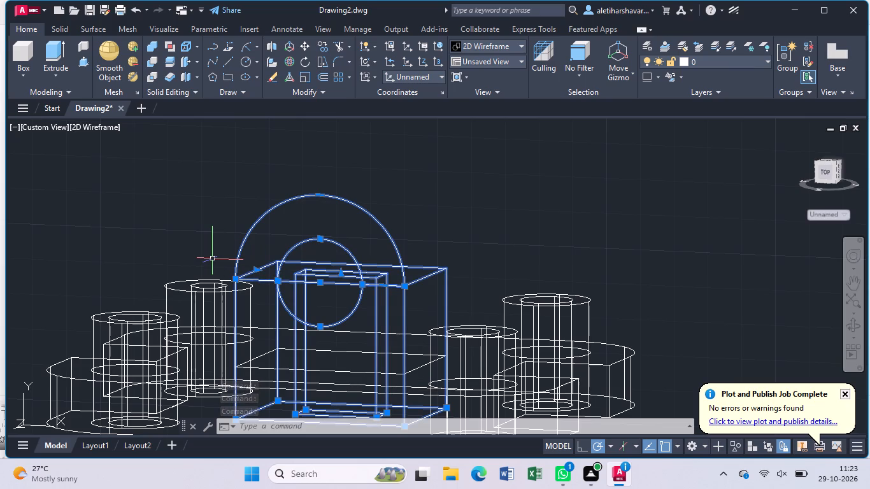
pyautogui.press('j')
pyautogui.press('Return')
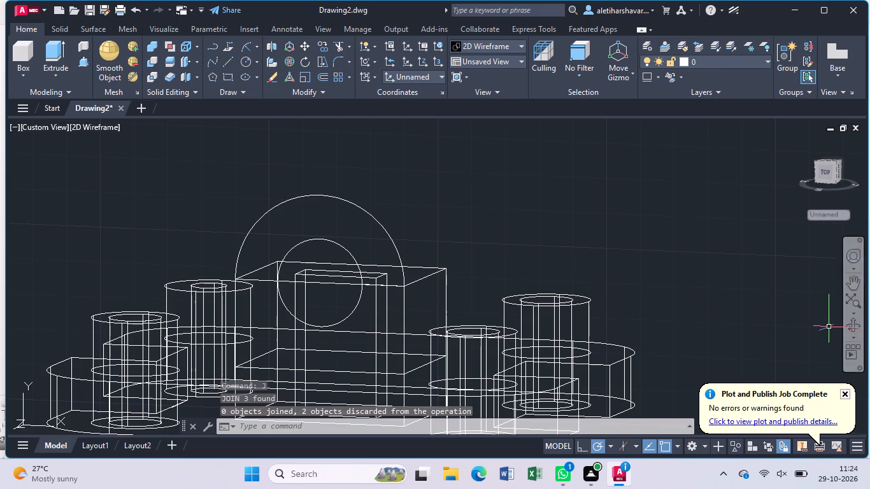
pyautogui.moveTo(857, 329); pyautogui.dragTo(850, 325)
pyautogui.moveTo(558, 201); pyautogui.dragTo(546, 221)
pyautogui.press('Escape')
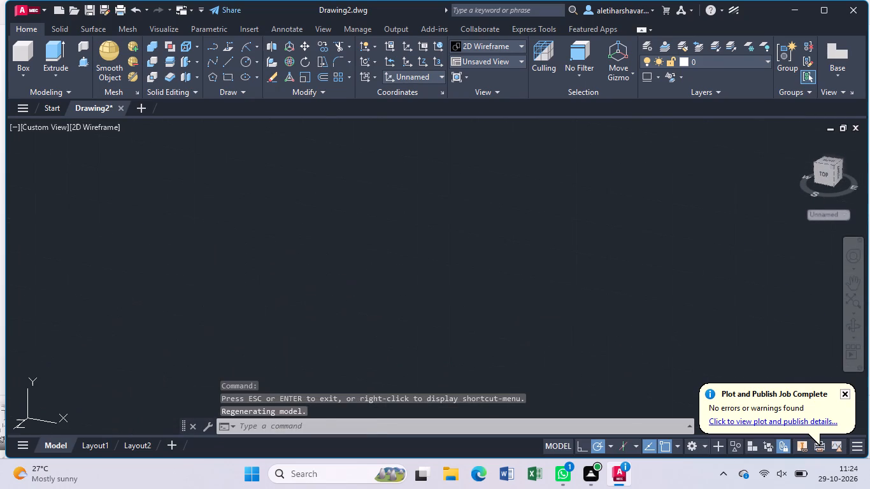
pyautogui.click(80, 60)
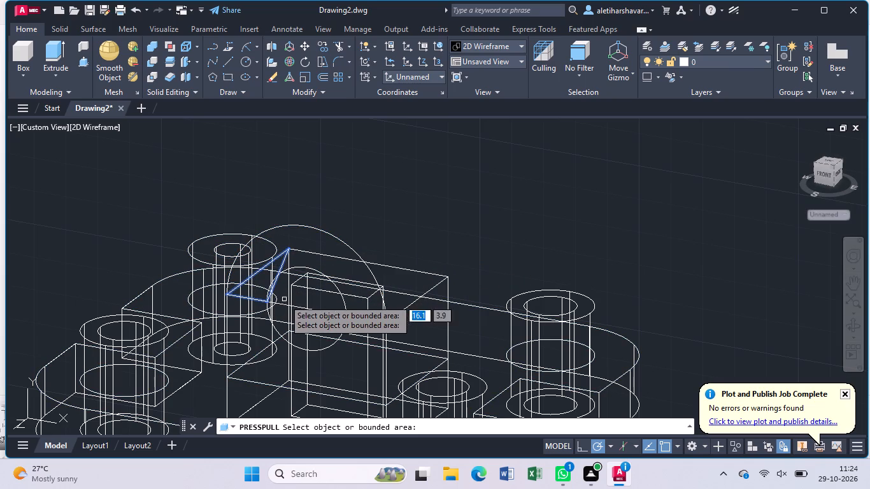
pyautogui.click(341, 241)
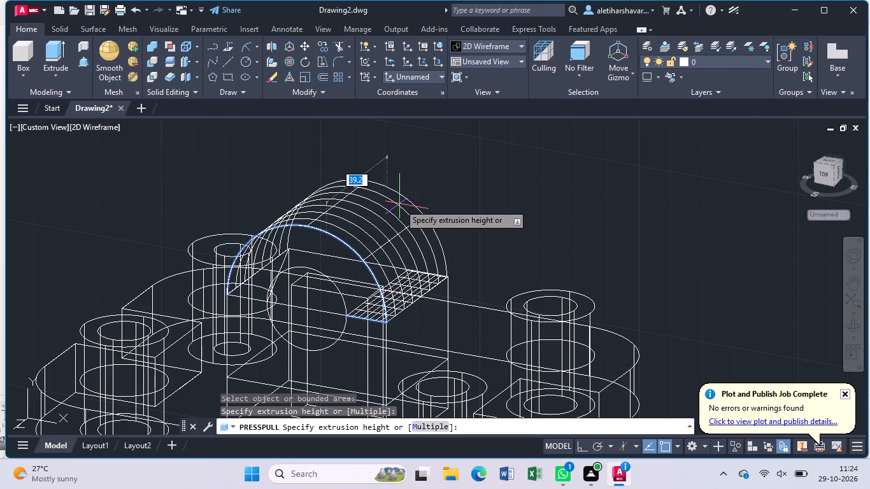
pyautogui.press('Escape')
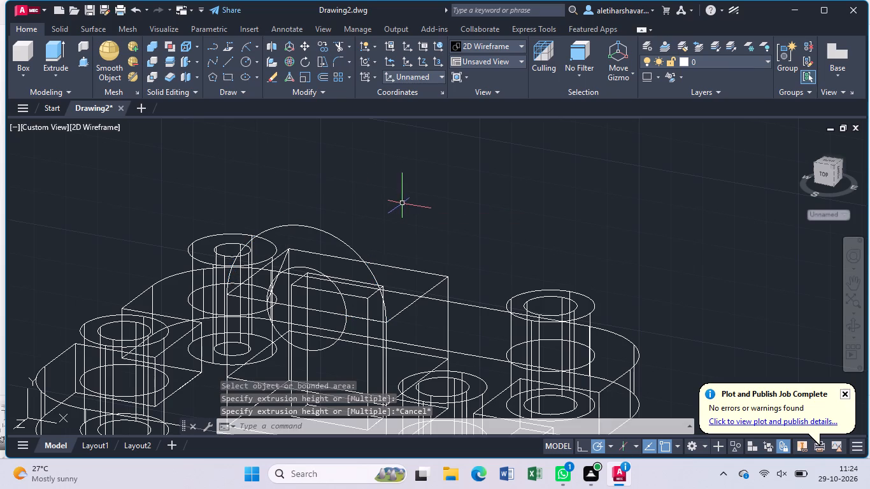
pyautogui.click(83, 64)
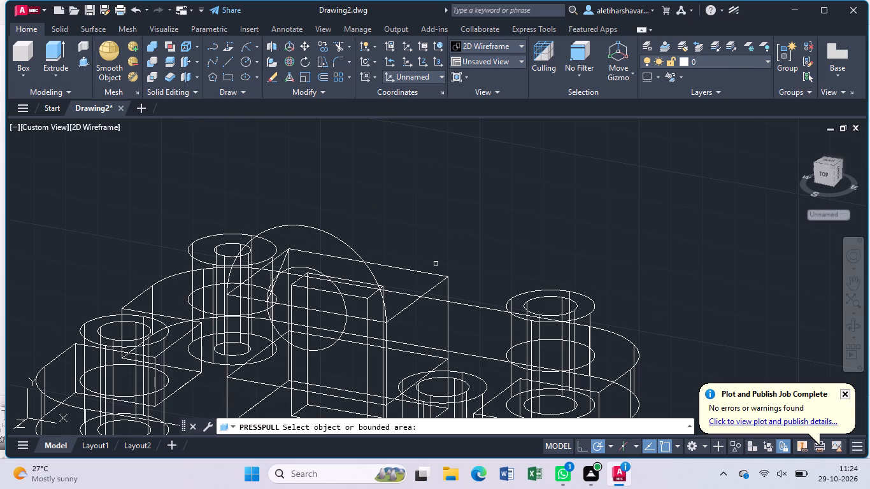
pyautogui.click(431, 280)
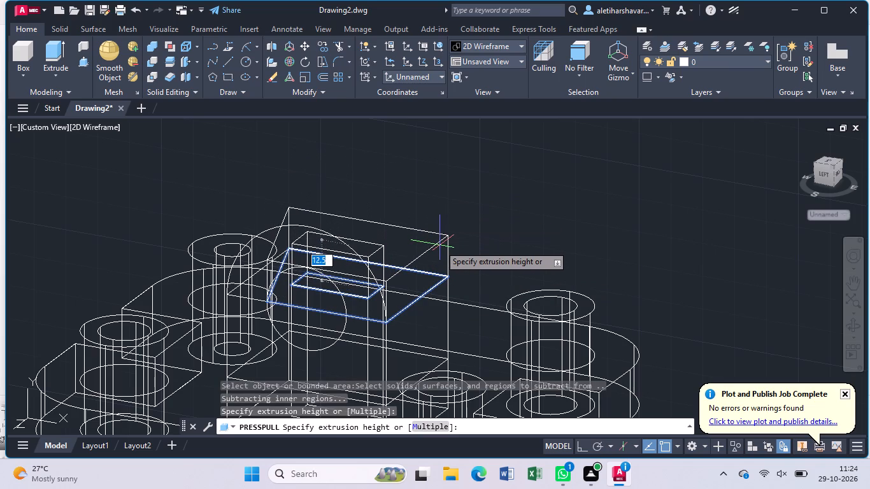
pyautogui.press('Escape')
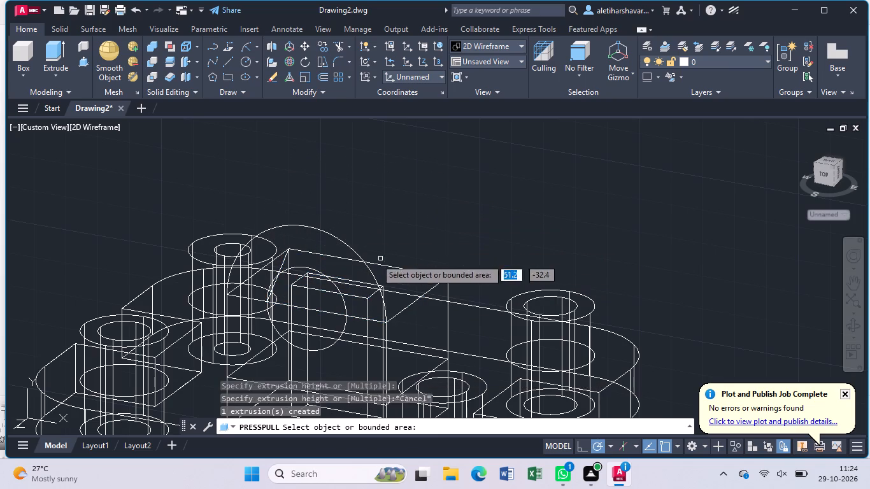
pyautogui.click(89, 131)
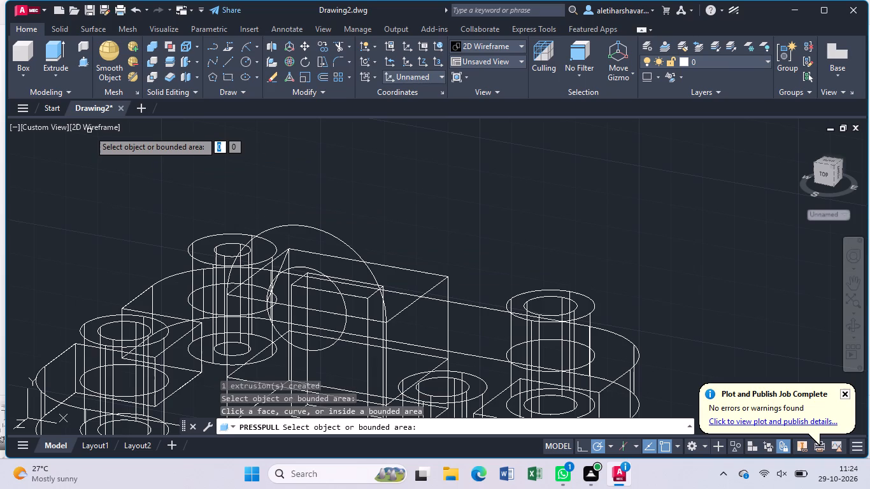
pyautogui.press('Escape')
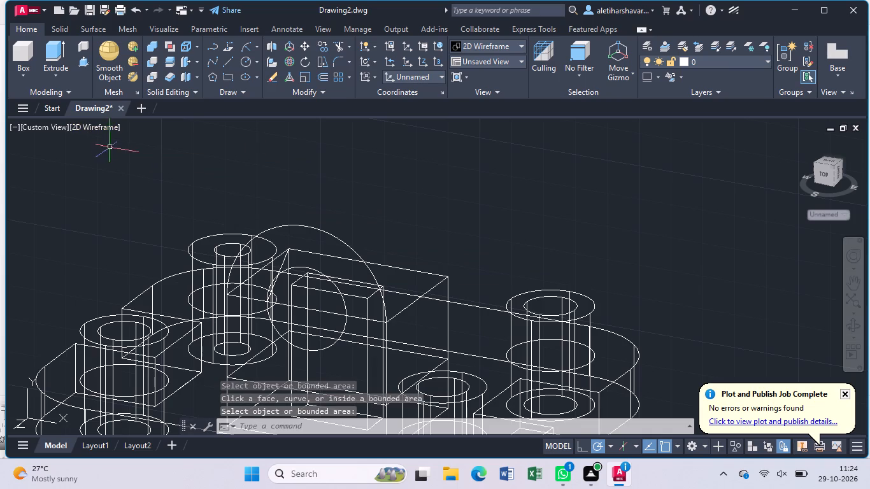
# Set the viewport's visual style to Shaded with edges.
pyautogui.click(101, 124)
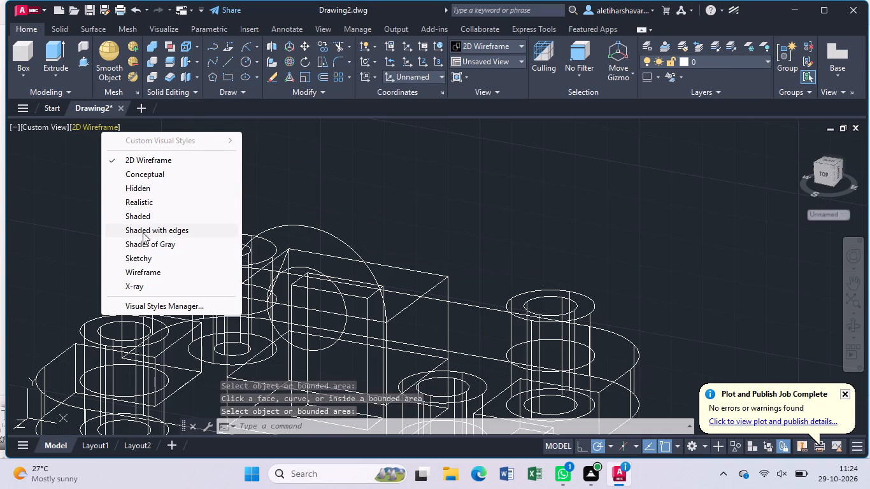
pyautogui.click(144, 232)
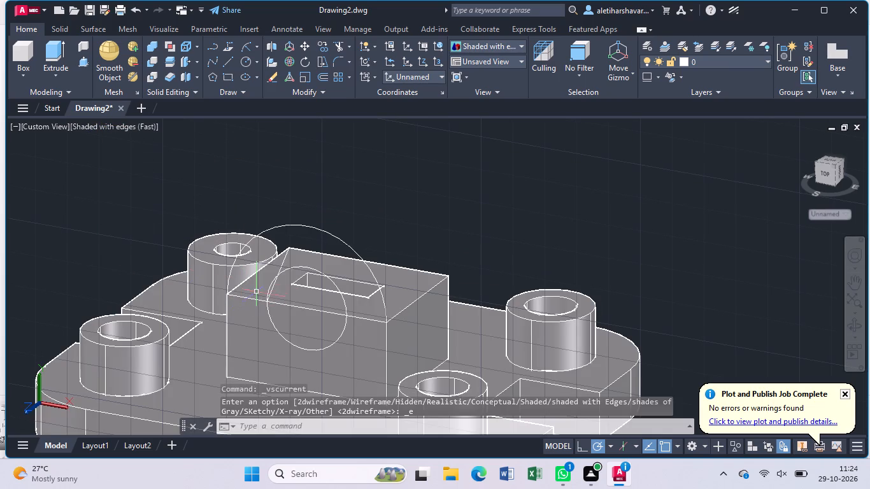
# Delete the short sloping line running from the inner circle to the far corner of the central block's top face.
pyautogui.click(284, 260)
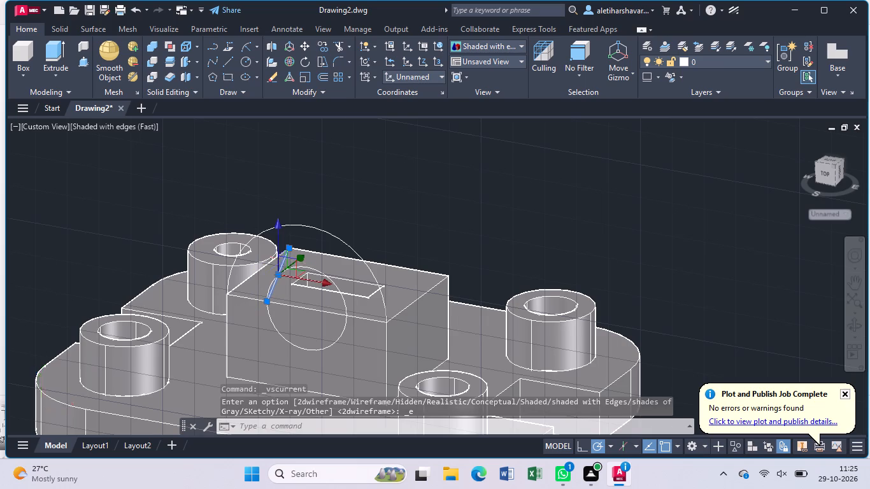
pyautogui.press('Delete')
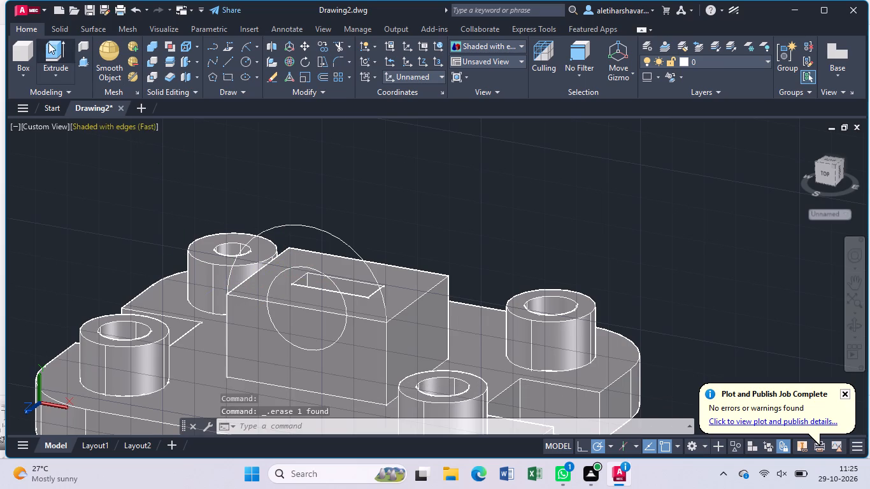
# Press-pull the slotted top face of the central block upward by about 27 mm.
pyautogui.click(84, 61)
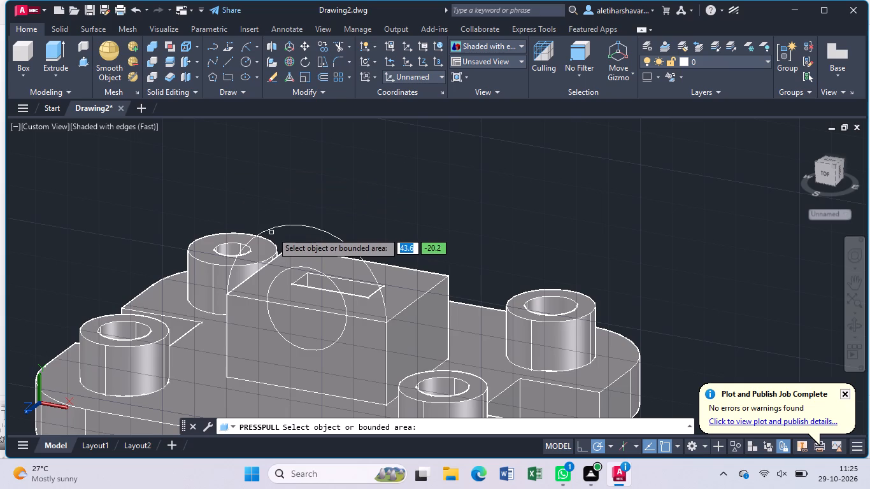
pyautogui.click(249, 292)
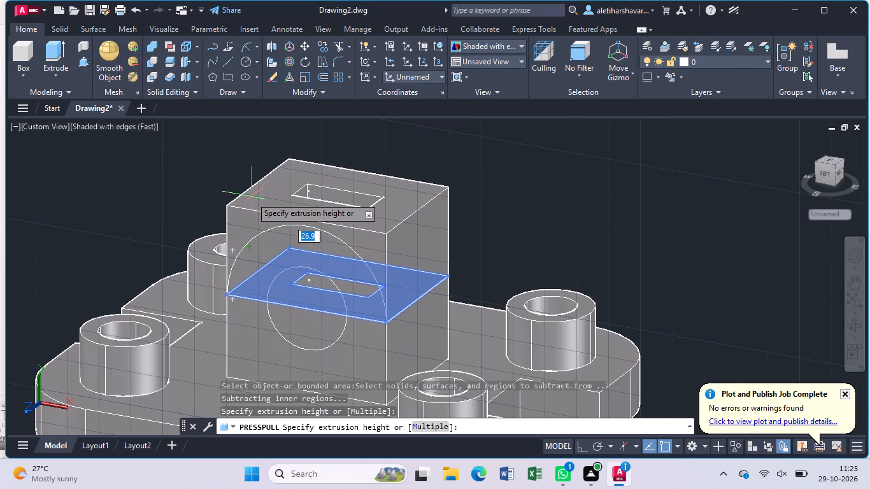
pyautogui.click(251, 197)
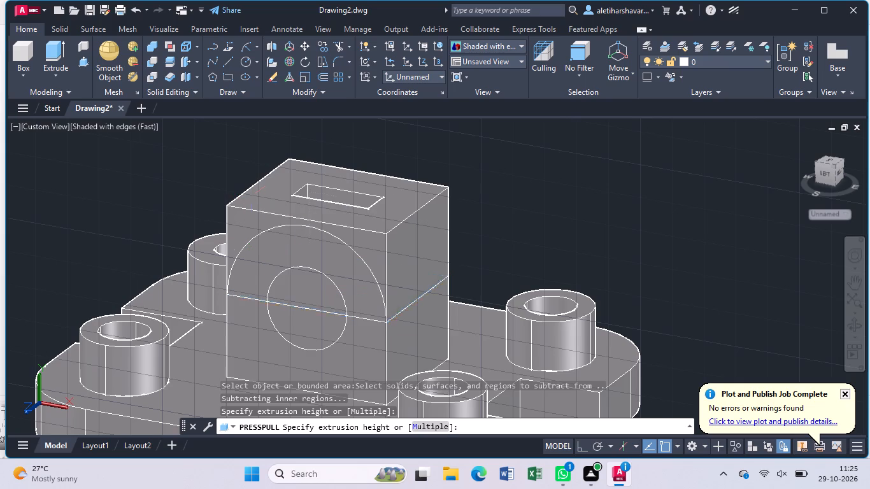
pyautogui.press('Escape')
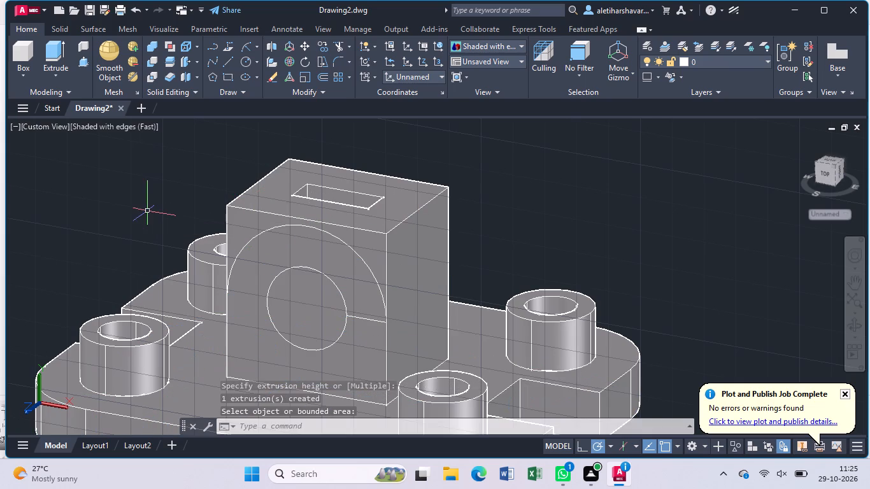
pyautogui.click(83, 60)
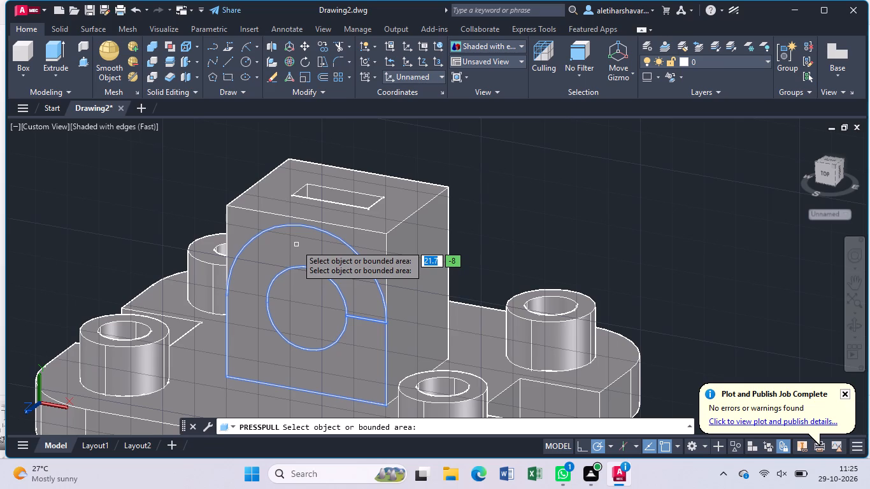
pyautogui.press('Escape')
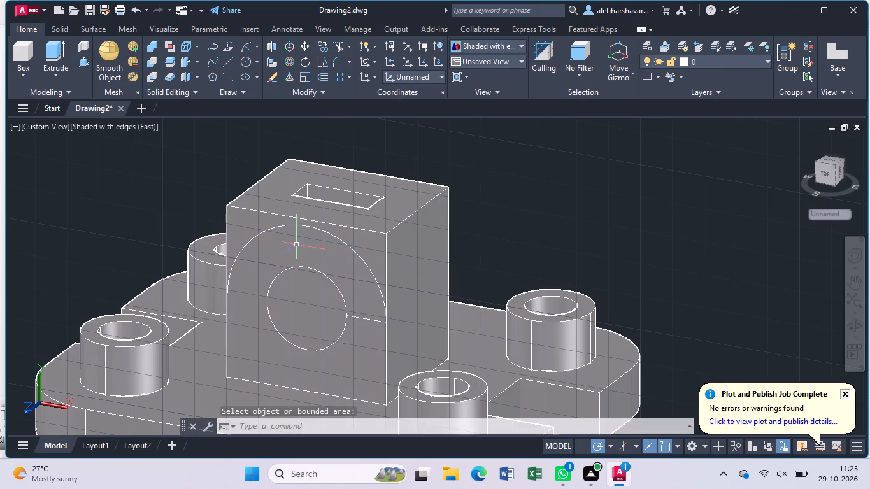
# Draw a line along the central block's former top edge, from the outer arc's open end to the 12.5 mm radius circle.
pyautogui.press('l')
pyautogui.press('Return')
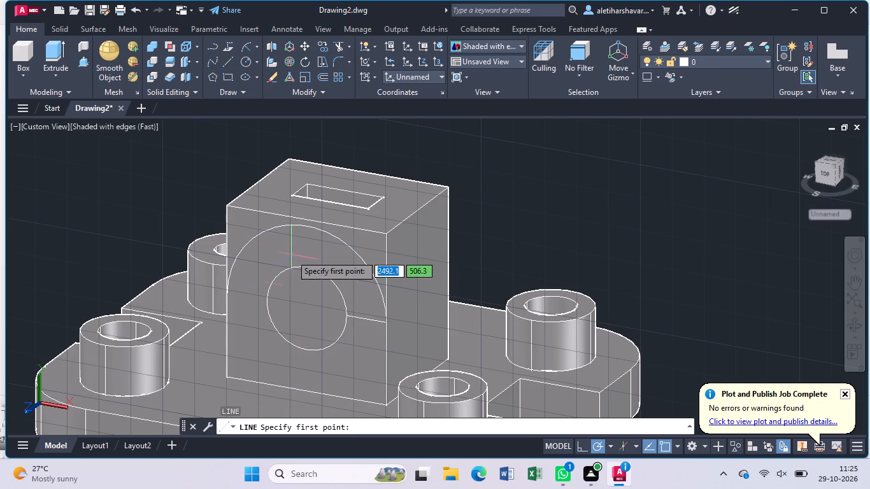
pyautogui.click(226, 292)
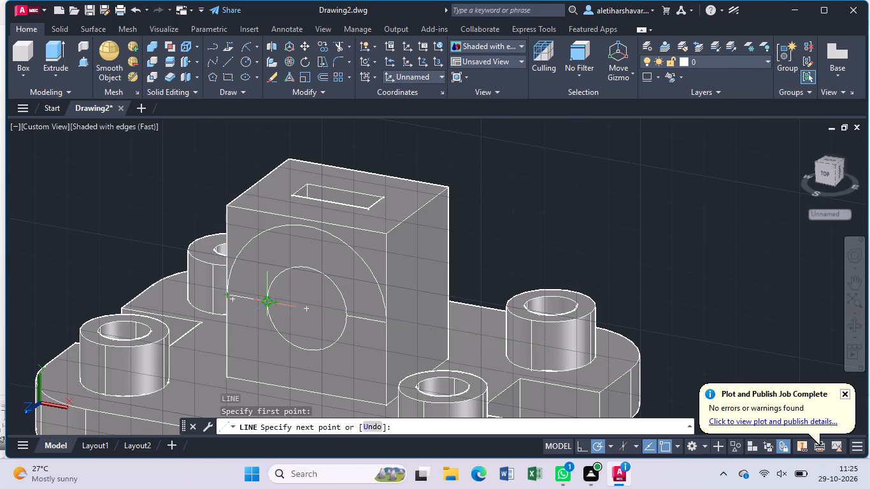
pyautogui.click(270, 302)
pyautogui.press('Escape')
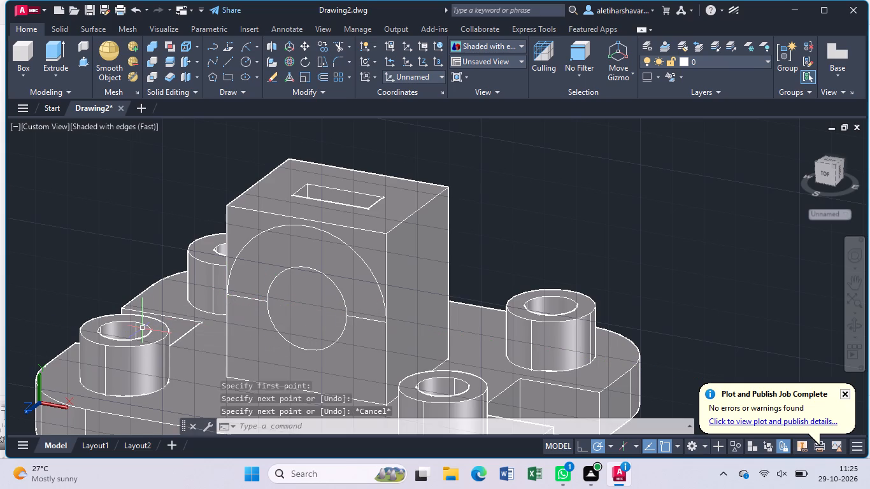
# Join the new short line with the outer arc profile into one polyline.
pyautogui.click(238, 295)
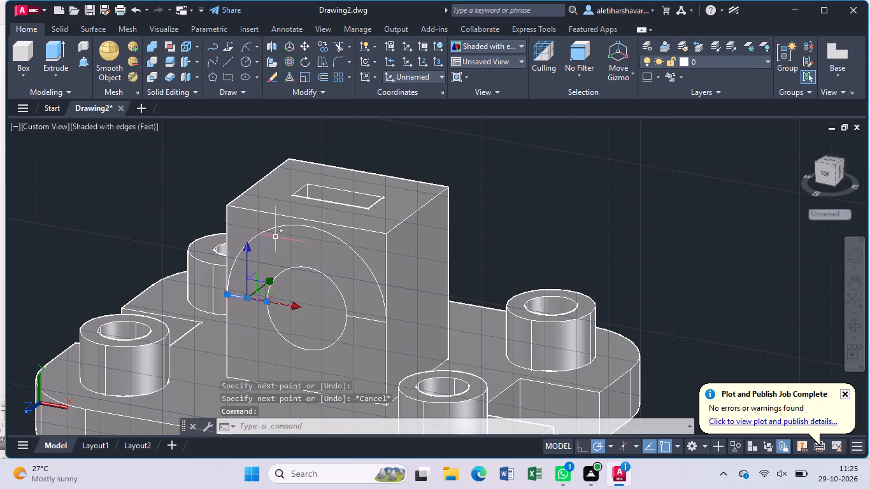
pyautogui.click(281, 226)
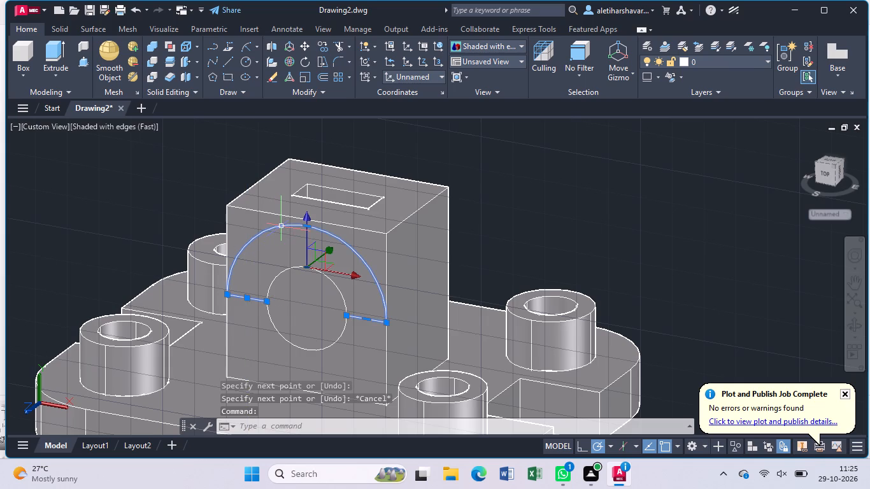
pyautogui.press('j')
pyautogui.press('Return')
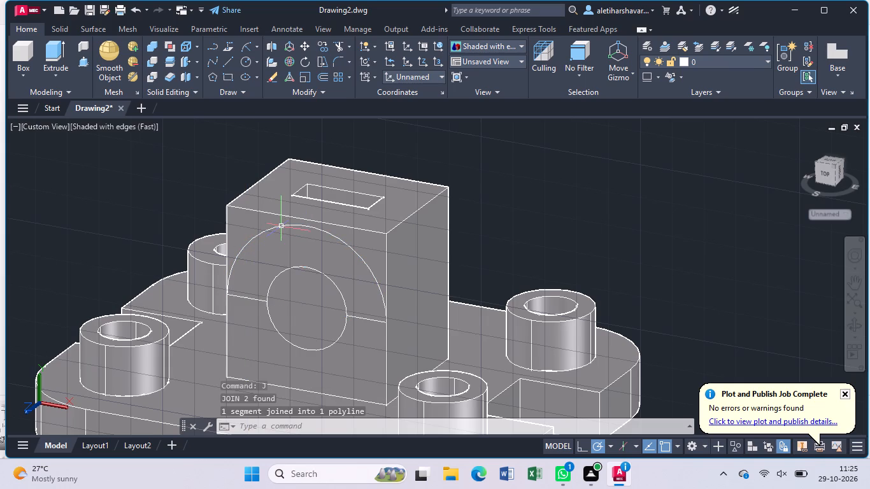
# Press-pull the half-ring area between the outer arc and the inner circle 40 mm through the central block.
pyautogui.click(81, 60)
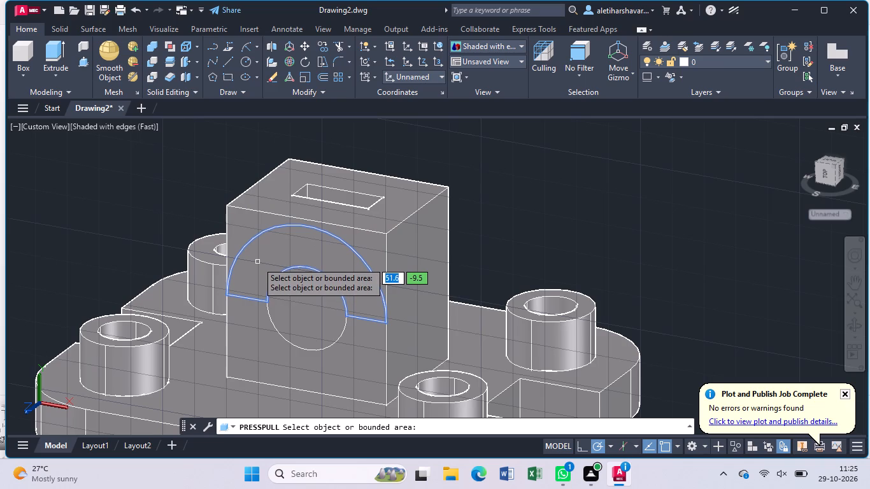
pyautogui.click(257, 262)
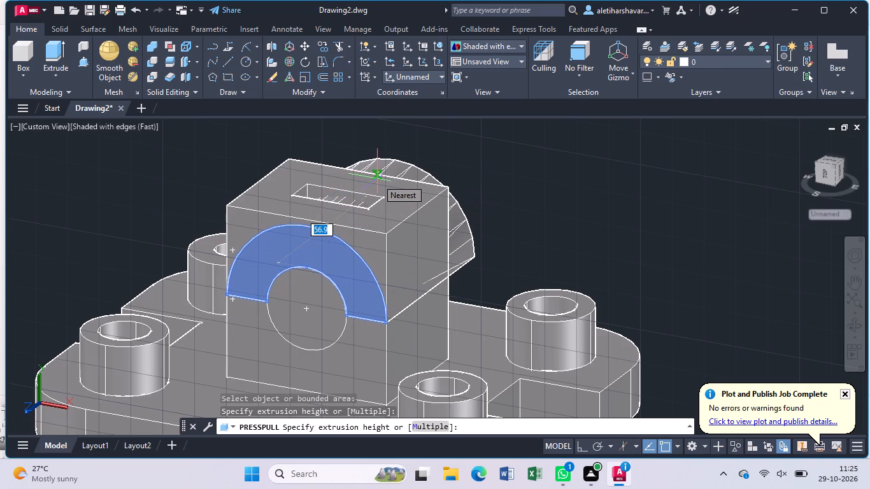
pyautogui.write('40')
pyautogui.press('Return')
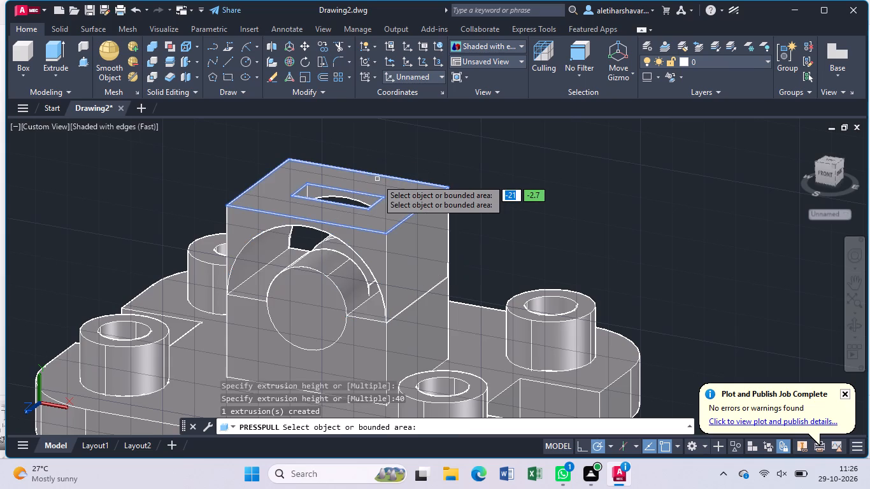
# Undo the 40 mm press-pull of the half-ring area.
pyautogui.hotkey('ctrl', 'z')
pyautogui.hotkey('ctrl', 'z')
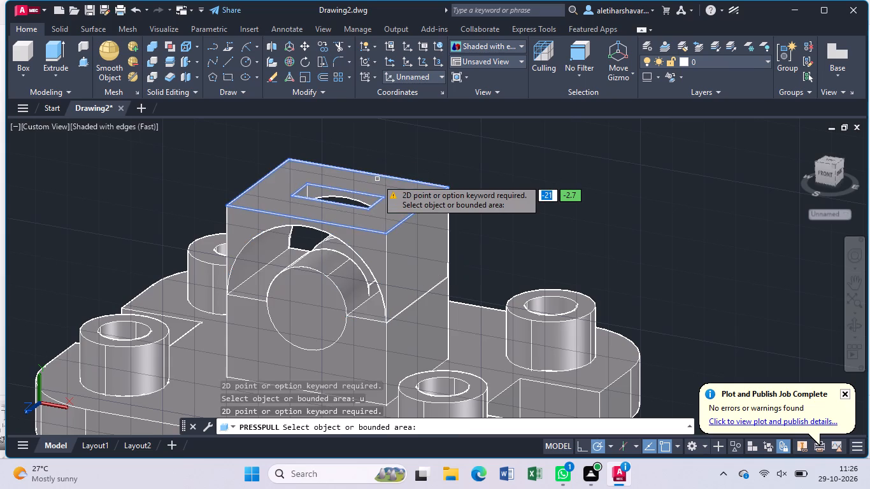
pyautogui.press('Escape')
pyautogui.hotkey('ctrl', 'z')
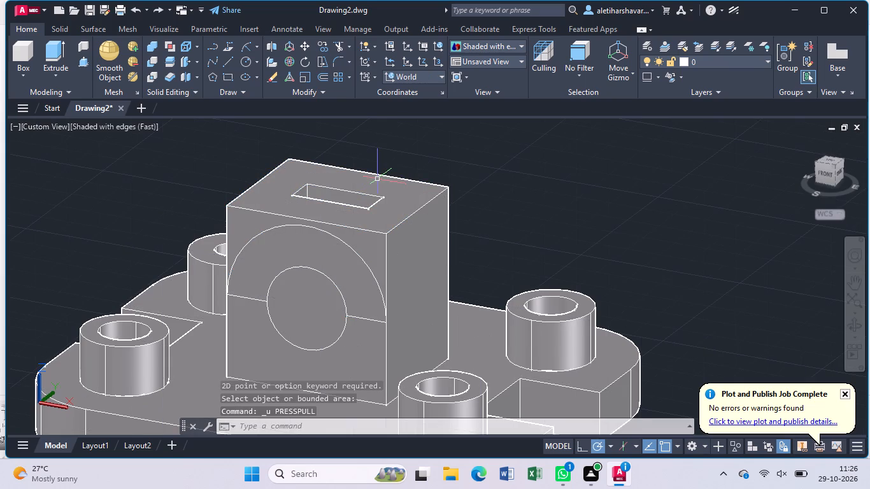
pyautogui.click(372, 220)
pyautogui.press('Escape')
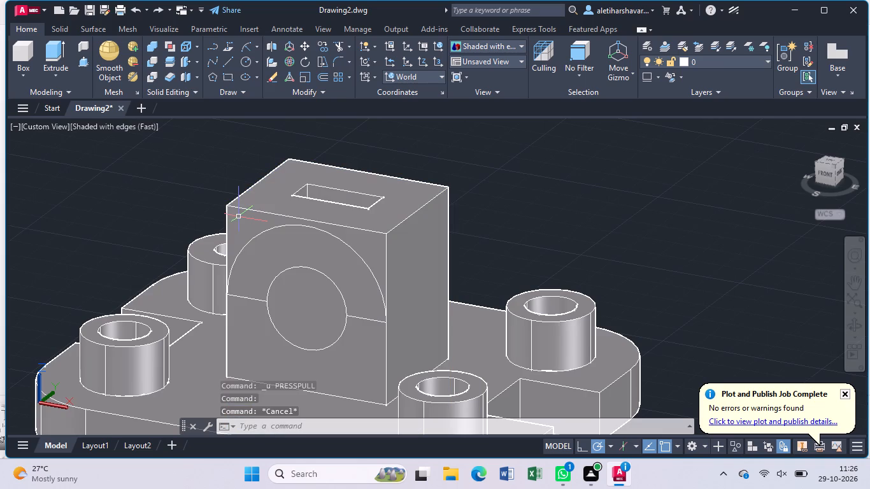
# Press-pull the central block's slotted top face down to the base plate's surface.
pyautogui.click(81, 62)
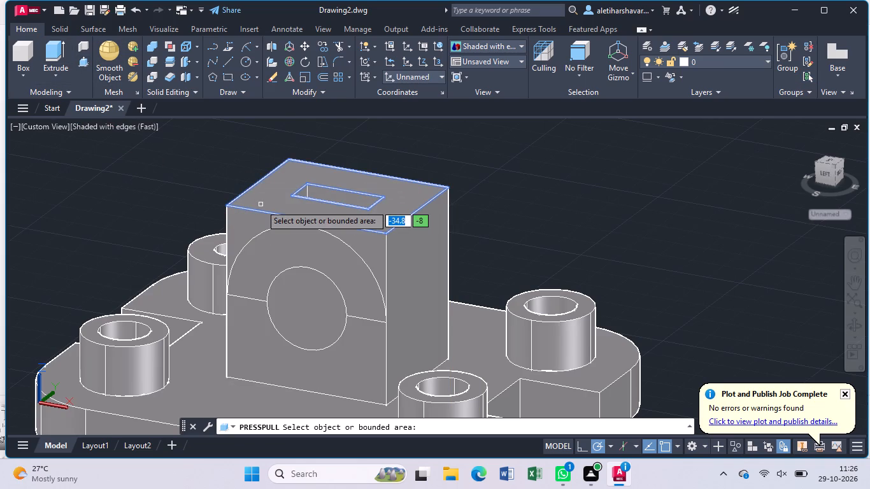
pyautogui.click(261, 204)
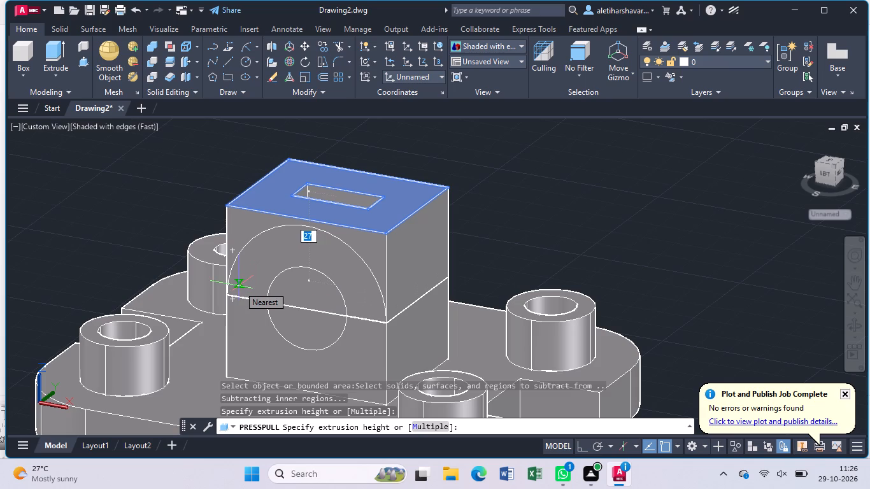
pyautogui.click(239, 286)
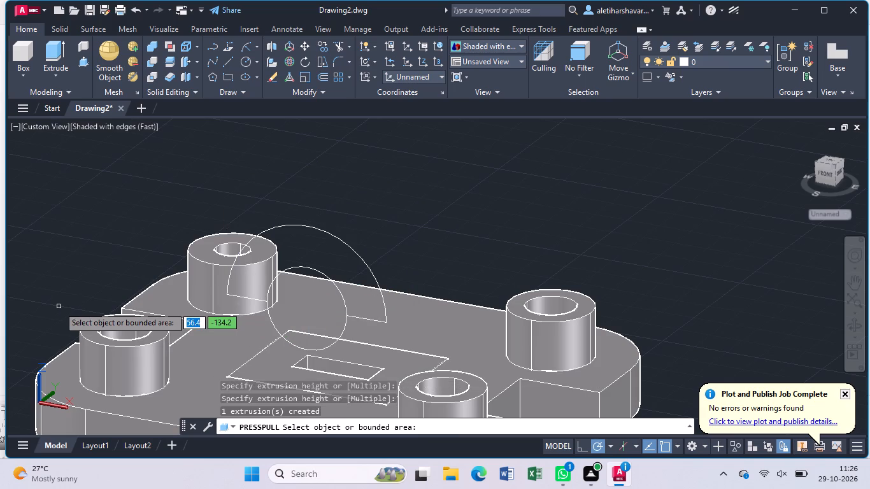
# Press-pull the slotted rectangular area at the middle of the base plate upward 25 mm to rebuild the central block.
pyautogui.moveTo(243, 339); pyautogui.dragTo(234, 301, button='middle')
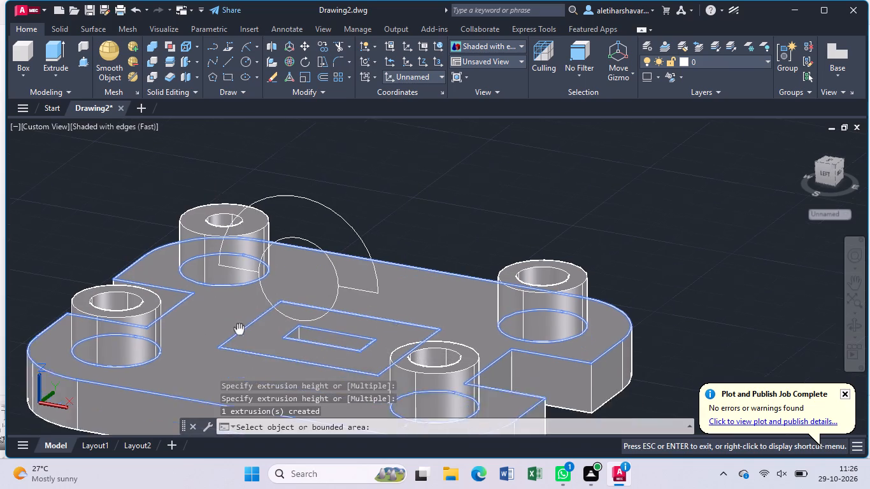
pyautogui.moveTo(234, 301); pyautogui.dragTo(223, 210, button='middle')
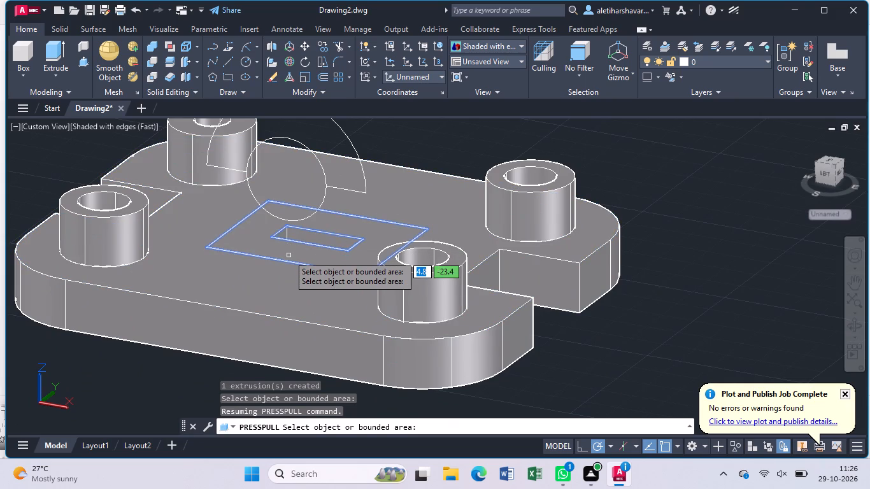
pyautogui.click(289, 256)
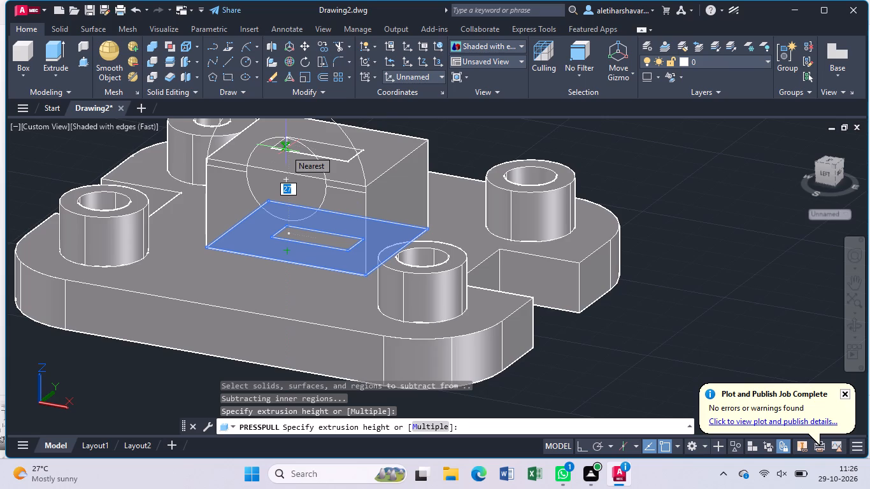
pyautogui.write('25')
pyautogui.press('Return')
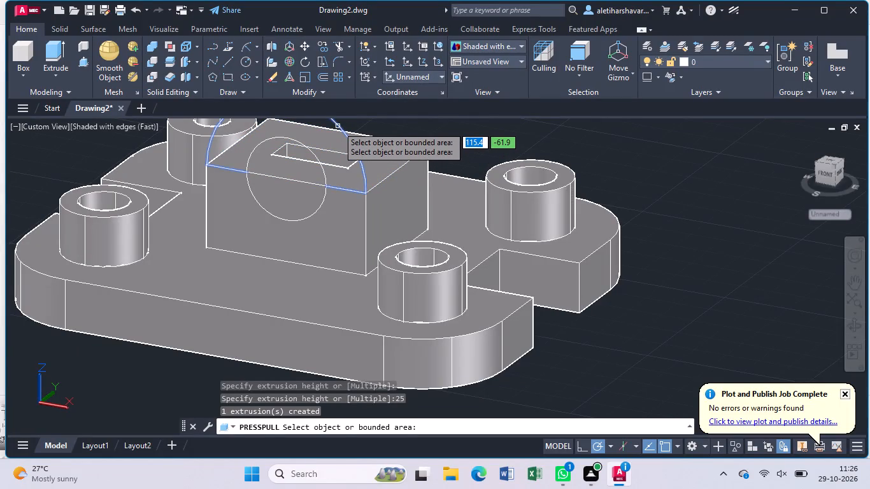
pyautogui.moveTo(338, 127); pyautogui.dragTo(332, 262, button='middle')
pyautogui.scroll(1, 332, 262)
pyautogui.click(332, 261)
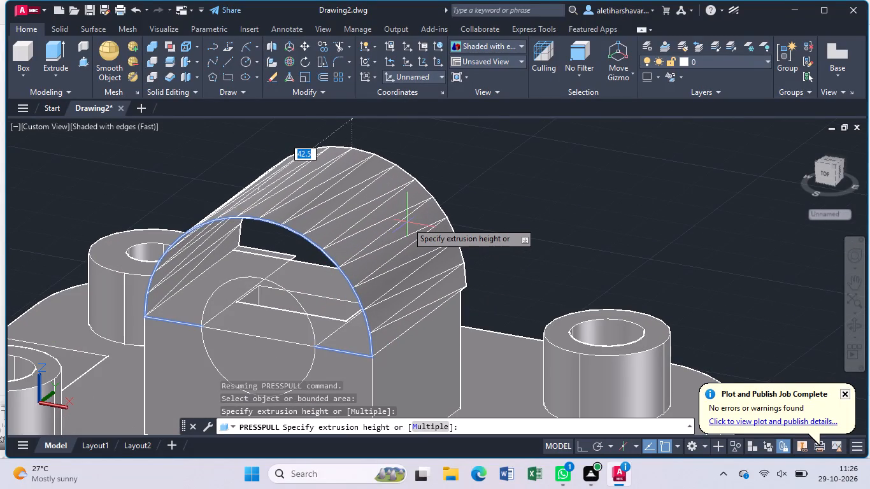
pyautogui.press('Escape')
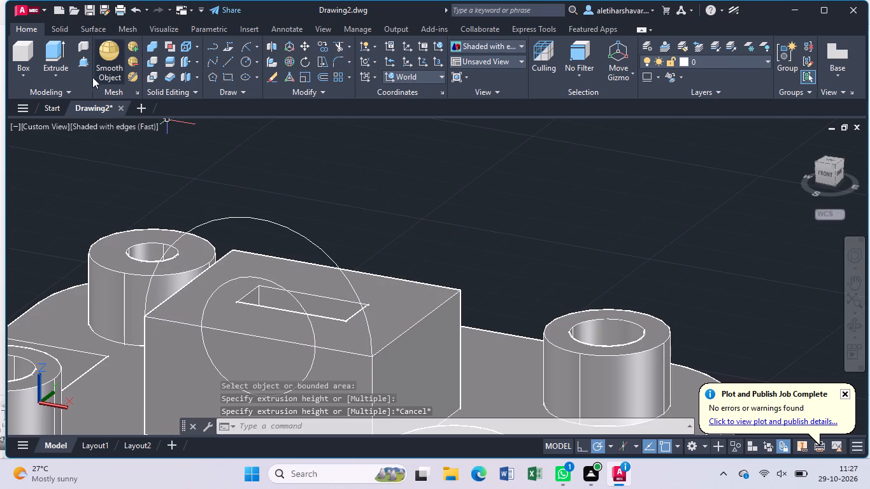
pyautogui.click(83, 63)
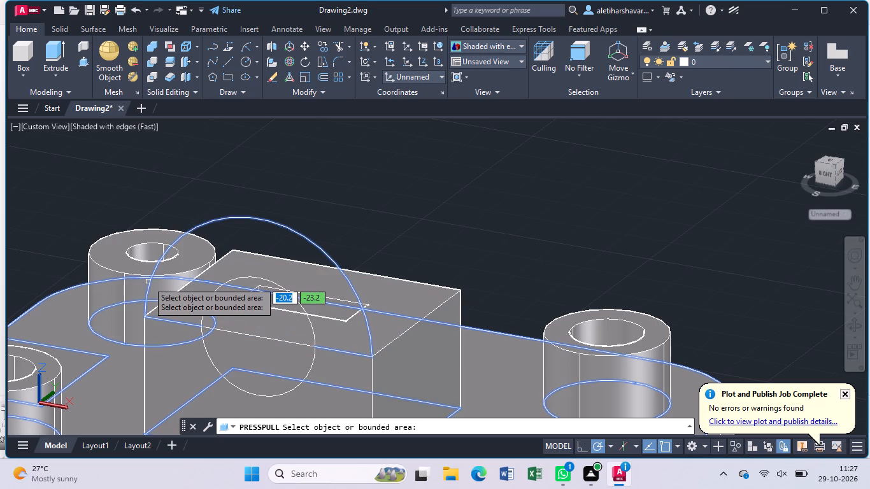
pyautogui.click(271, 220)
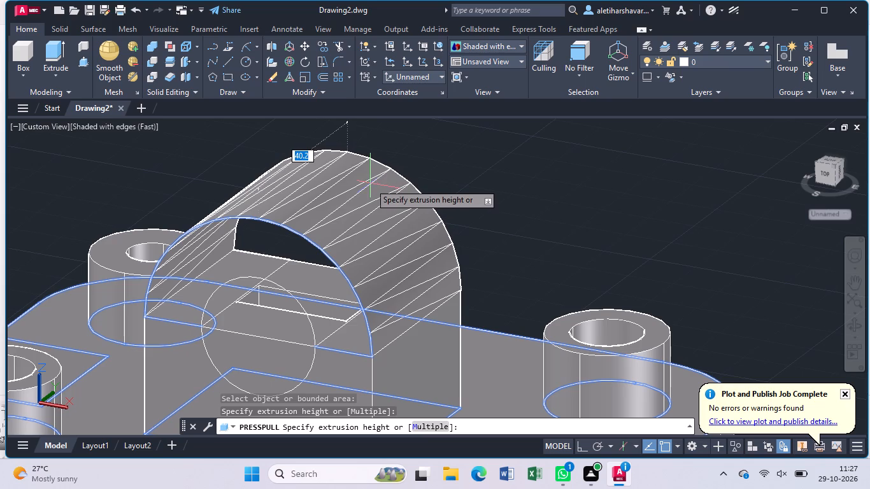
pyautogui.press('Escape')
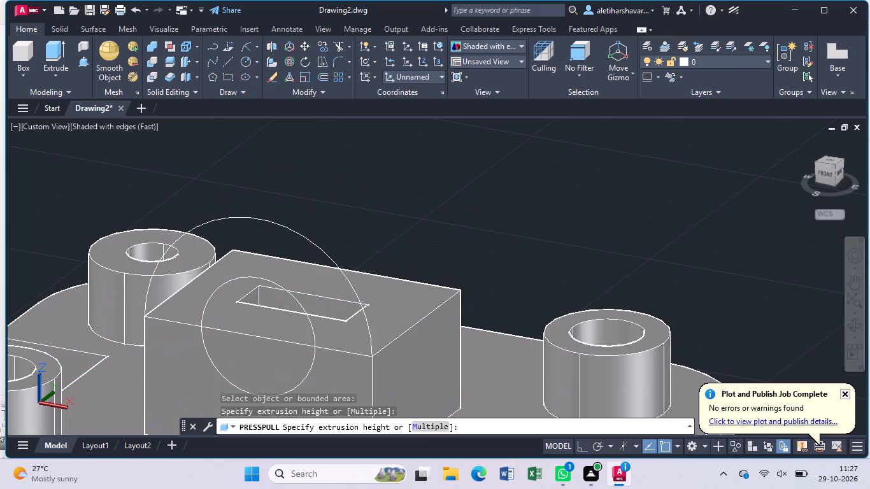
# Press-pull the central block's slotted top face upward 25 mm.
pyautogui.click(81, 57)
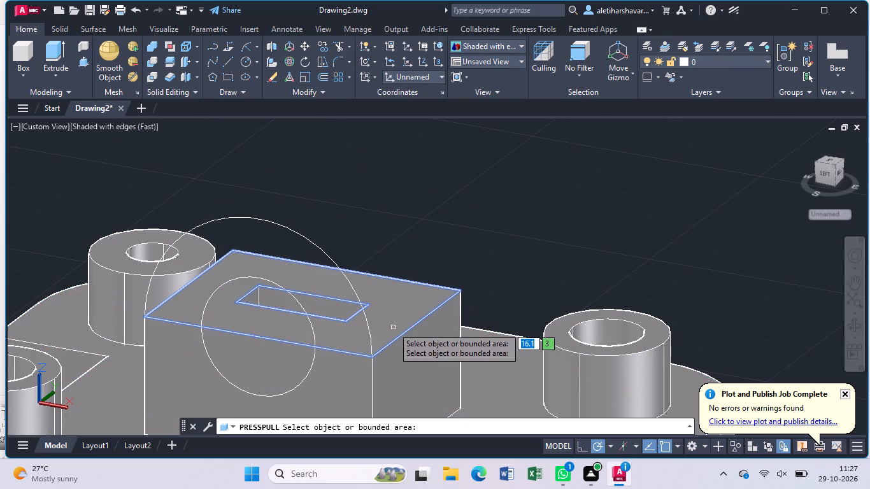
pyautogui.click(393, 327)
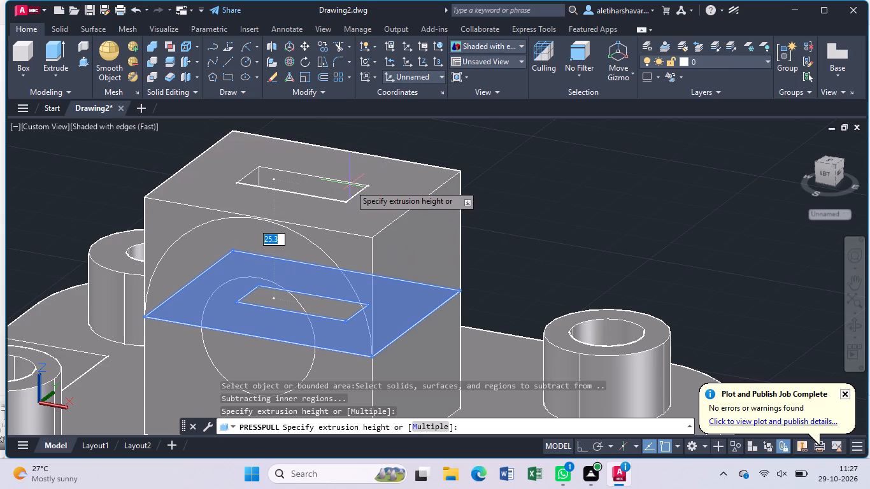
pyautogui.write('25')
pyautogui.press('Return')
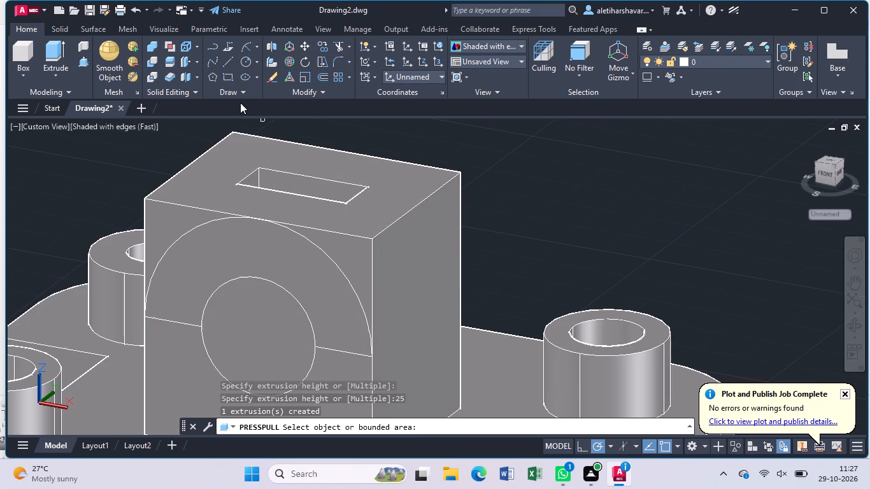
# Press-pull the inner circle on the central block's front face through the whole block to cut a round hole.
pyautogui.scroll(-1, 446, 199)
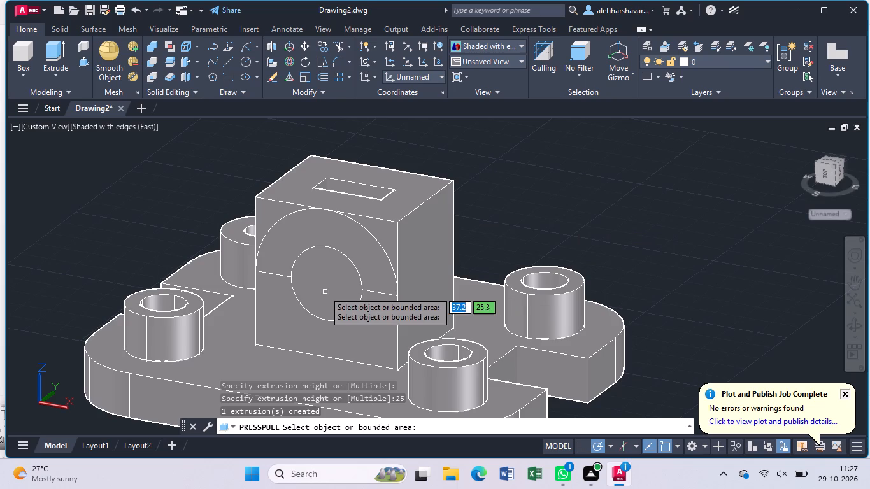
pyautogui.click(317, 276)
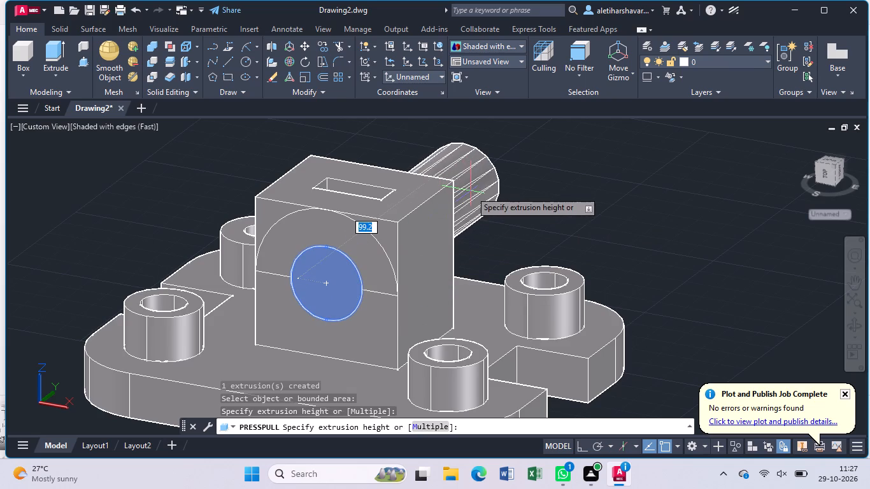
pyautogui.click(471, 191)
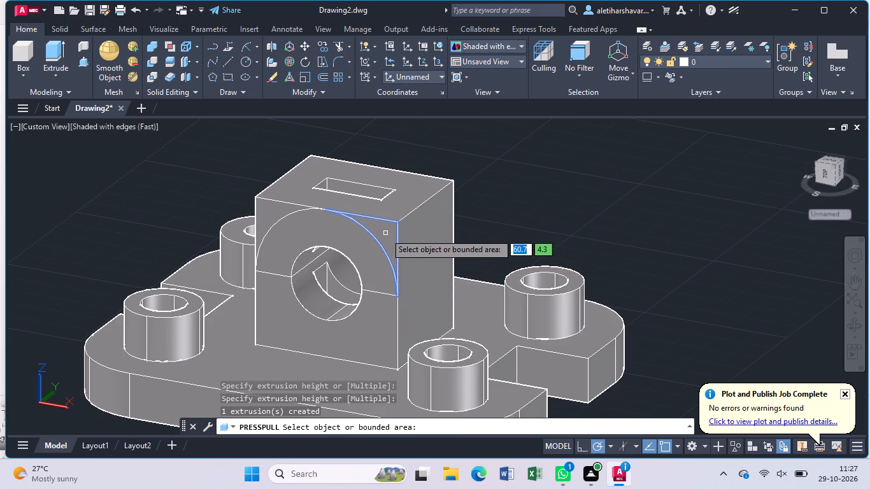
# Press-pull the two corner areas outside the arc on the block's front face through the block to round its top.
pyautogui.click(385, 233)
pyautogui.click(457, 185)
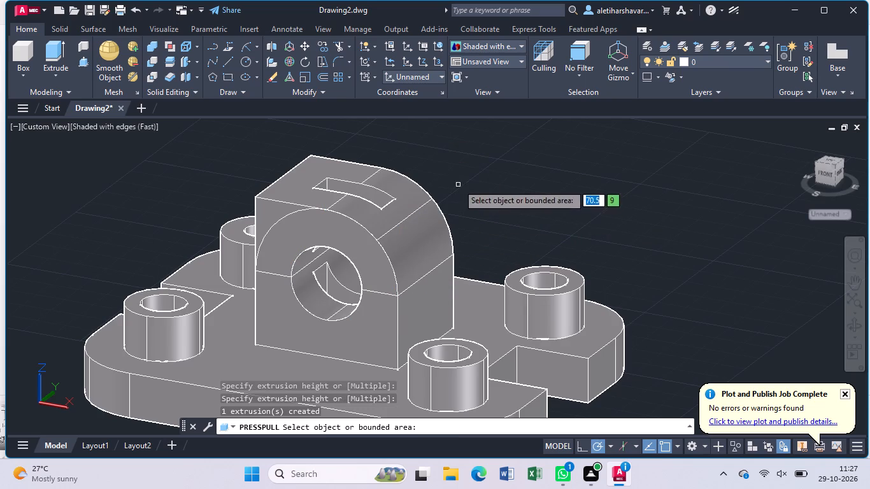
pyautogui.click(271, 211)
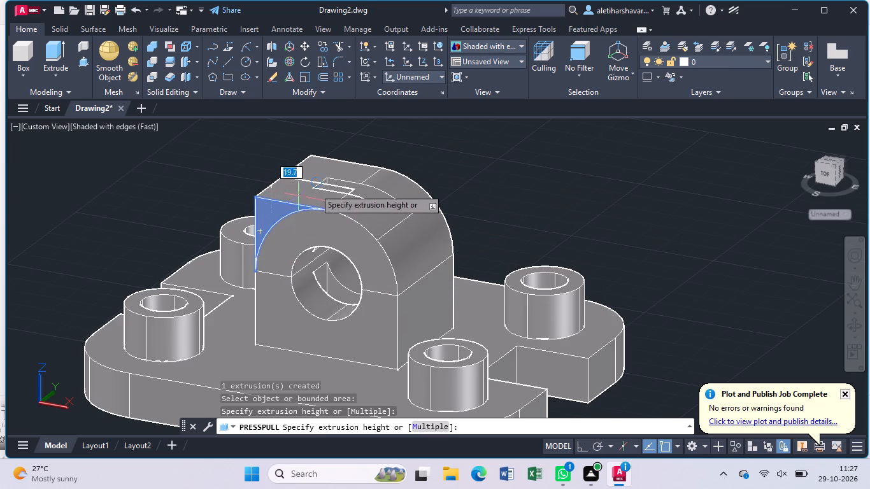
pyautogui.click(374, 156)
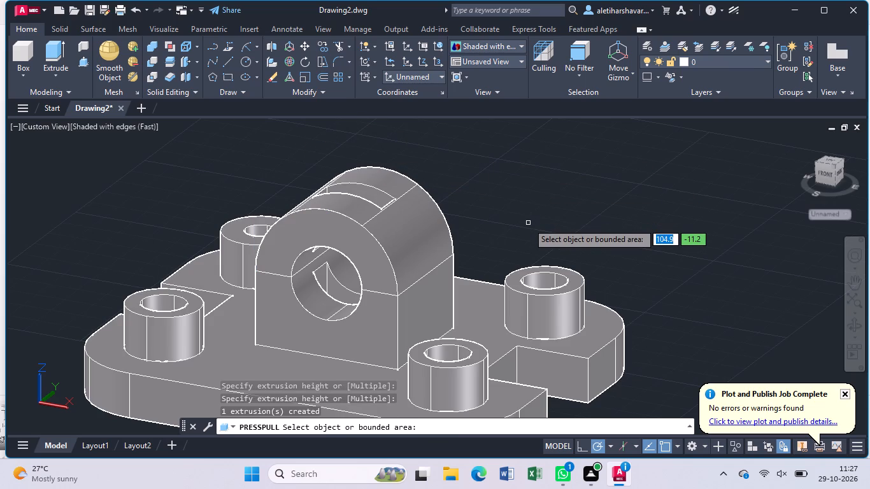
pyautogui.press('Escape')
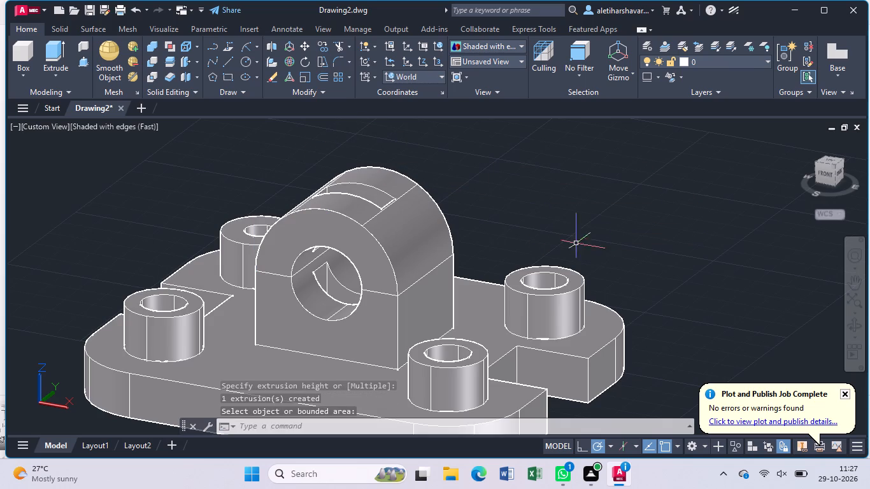
# Examine the rounded block, its through hole and top slot, and the base plate from the front, back and underside.
pyautogui.click(862, 327)
pyautogui.moveTo(566, 203); pyautogui.dragTo(536, 230)
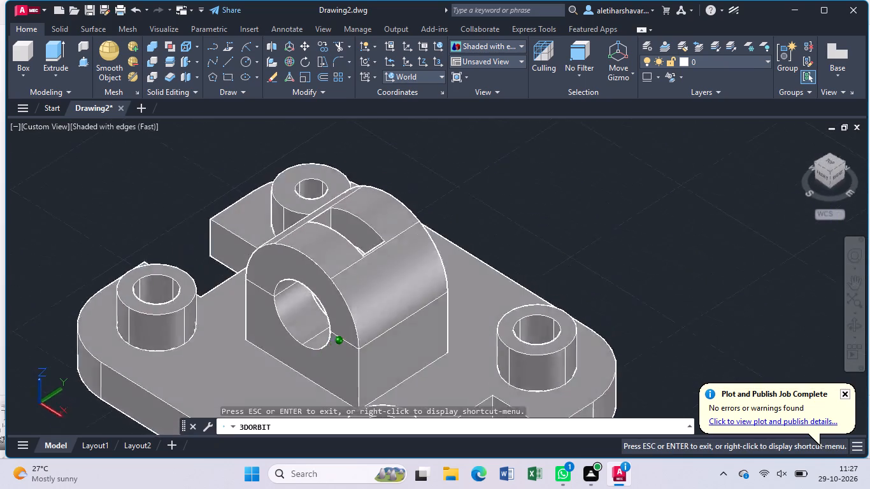
pyautogui.moveTo(536, 230); pyautogui.dragTo(363, 214)
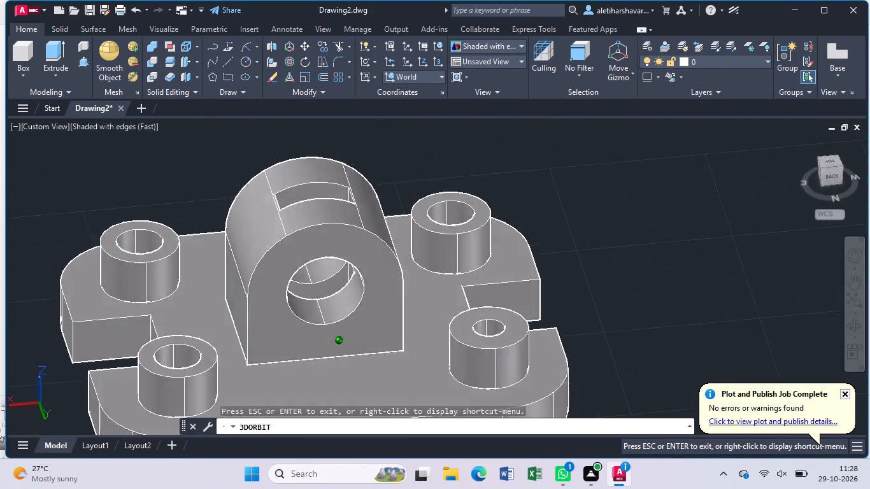
pyautogui.moveTo(363, 214); pyautogui.dragTo(320, 159)
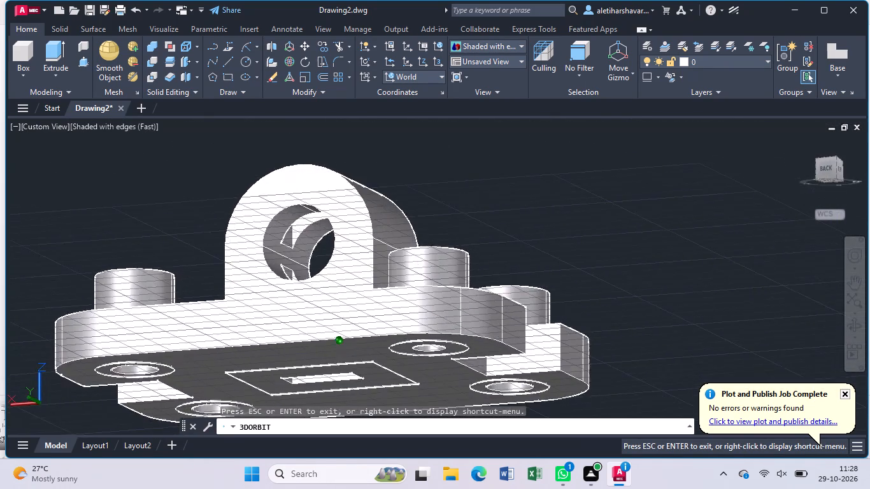
pyautogui.moveTo(320, 159); pyautogui.dragTo(362, 243)
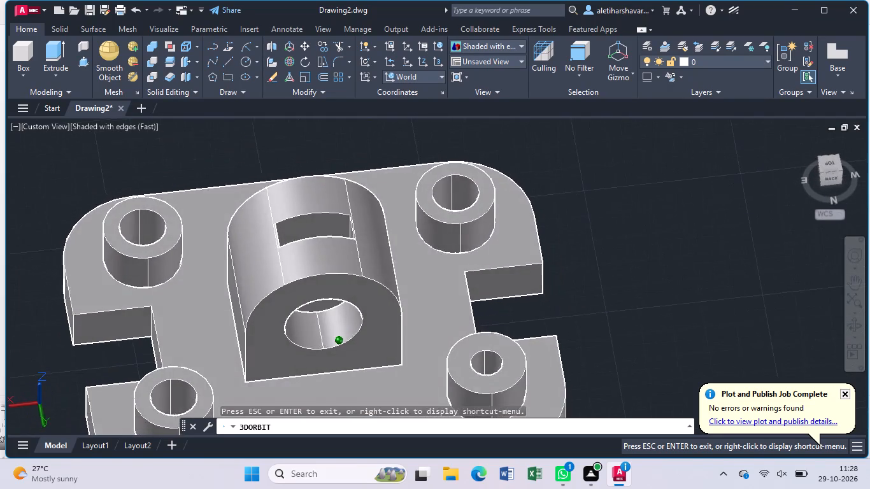
pyautogui.moveTo(362, 243); pyautogui.dragTo(524, 220)
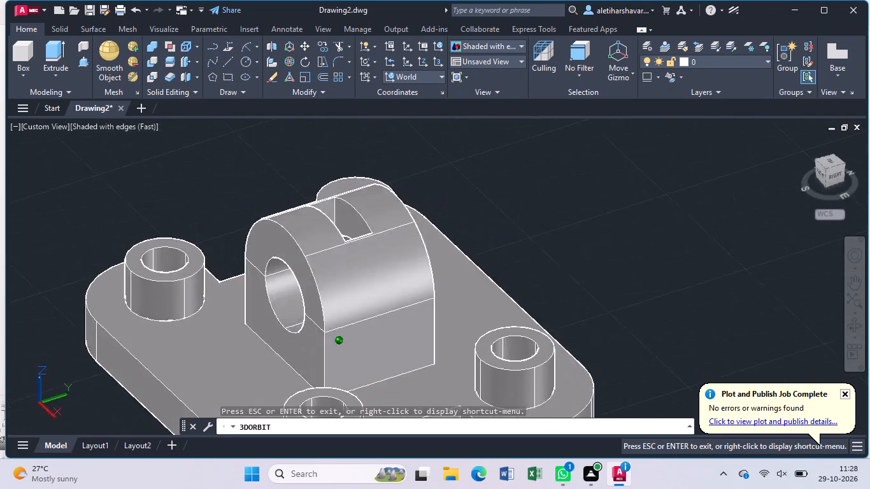
pyautogui.moveTo(524, 220); pyautogui.dragTo(596, 244)
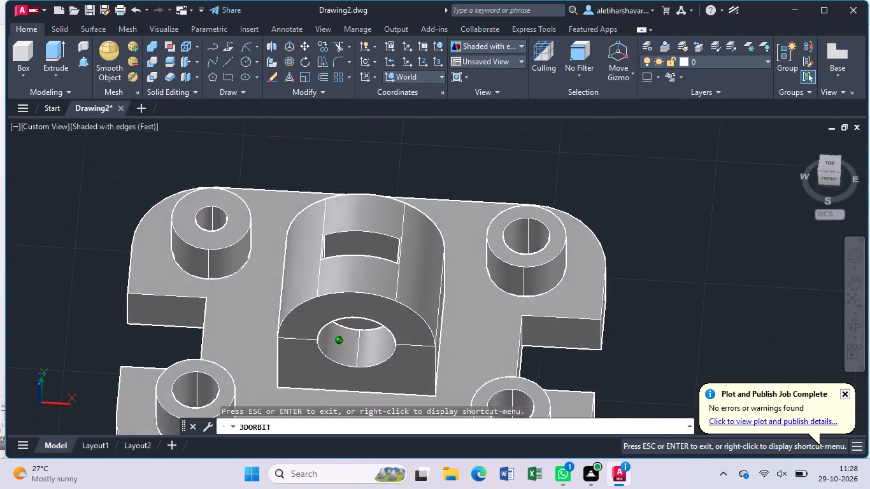
pyautogui.moveTo(596, 244); pyautogui.dragTo(597, 201)
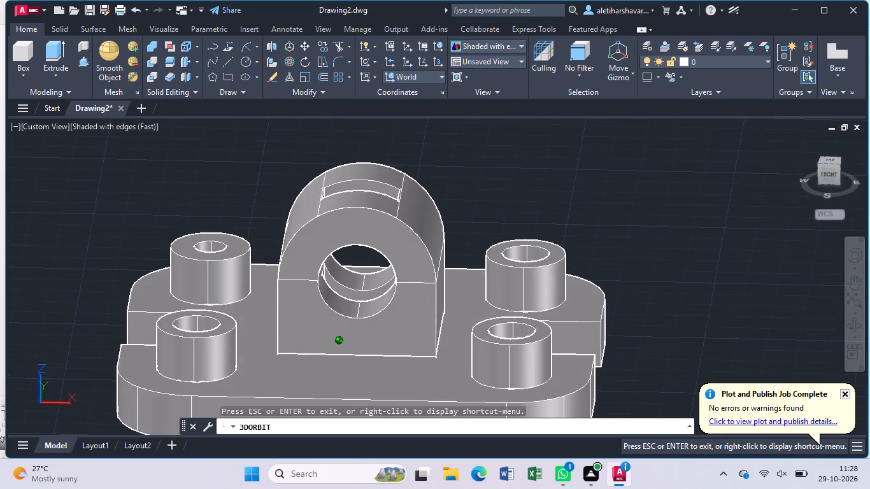
pyautogui.moveTo(597, 201); pyautogui.dragTo(597, 201)
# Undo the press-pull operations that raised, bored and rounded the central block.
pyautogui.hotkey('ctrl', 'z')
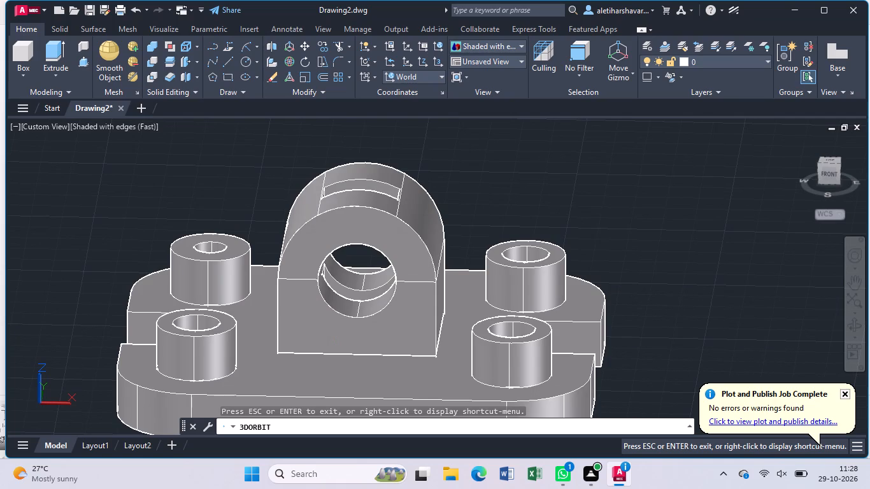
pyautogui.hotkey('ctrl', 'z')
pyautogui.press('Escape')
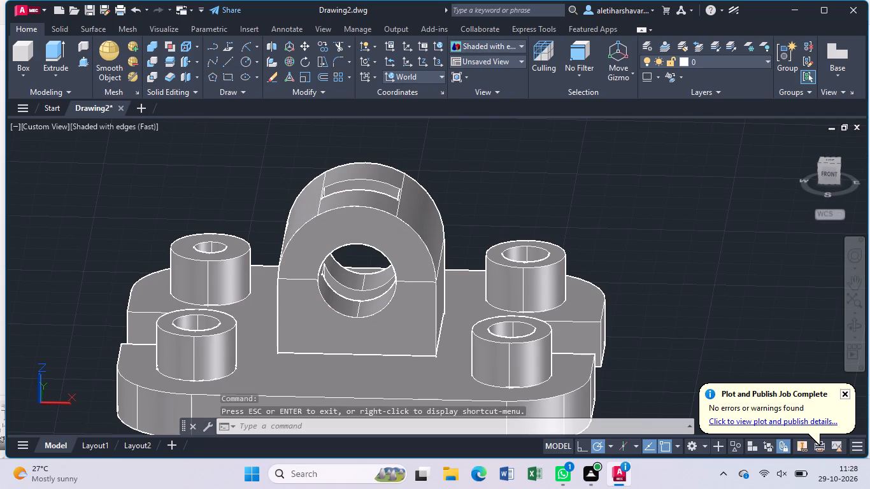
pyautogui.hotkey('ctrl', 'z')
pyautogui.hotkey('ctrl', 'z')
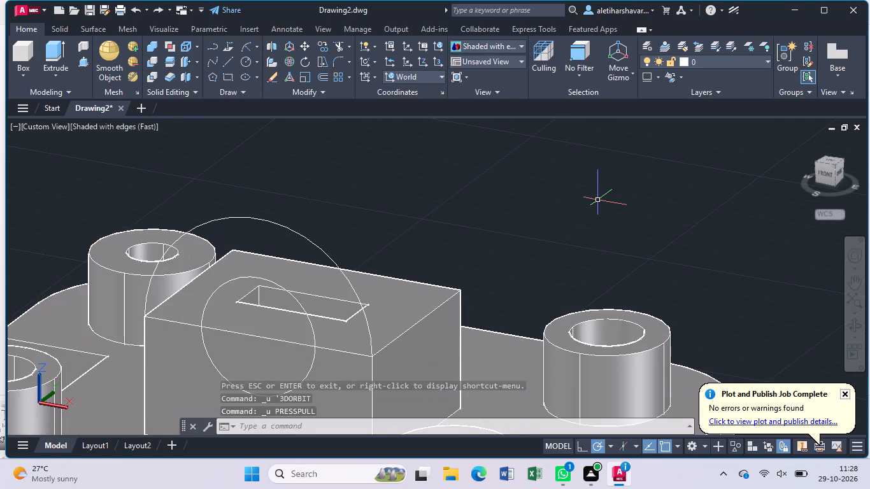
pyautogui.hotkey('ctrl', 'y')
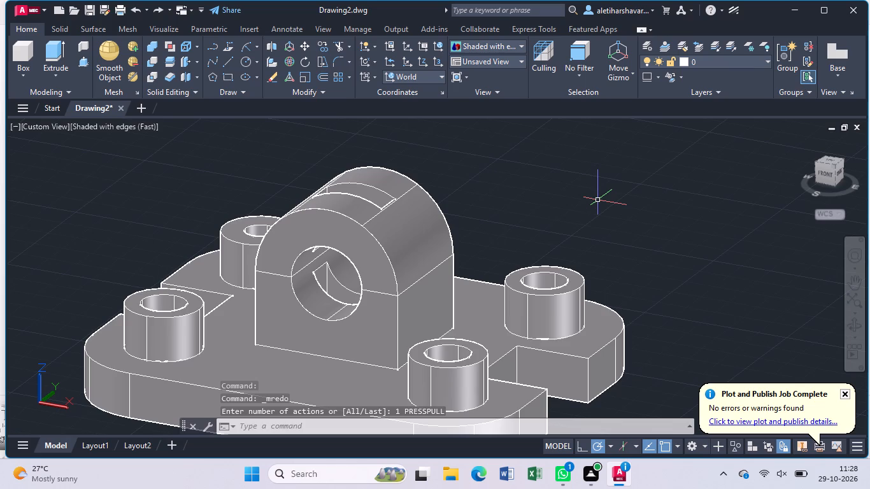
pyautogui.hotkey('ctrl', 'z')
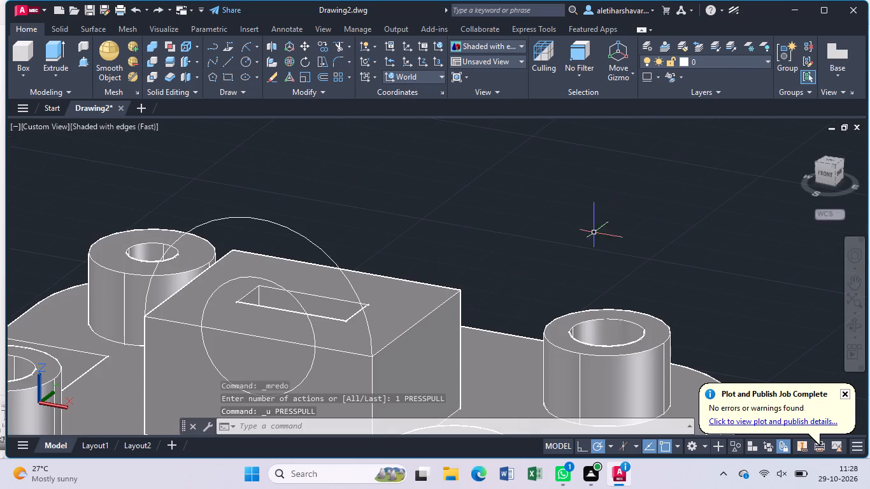
# Press-pull the central block's slotted top face upward 25 mm.
pyautogui.moveTo(539, 241); pyautogui.dragTo(613, 167, button='middle')
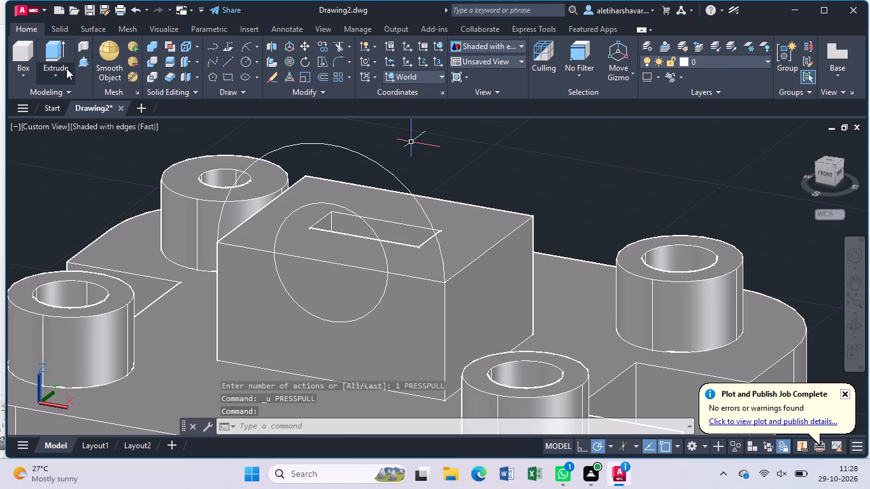
pyautogui.click(80, 59)
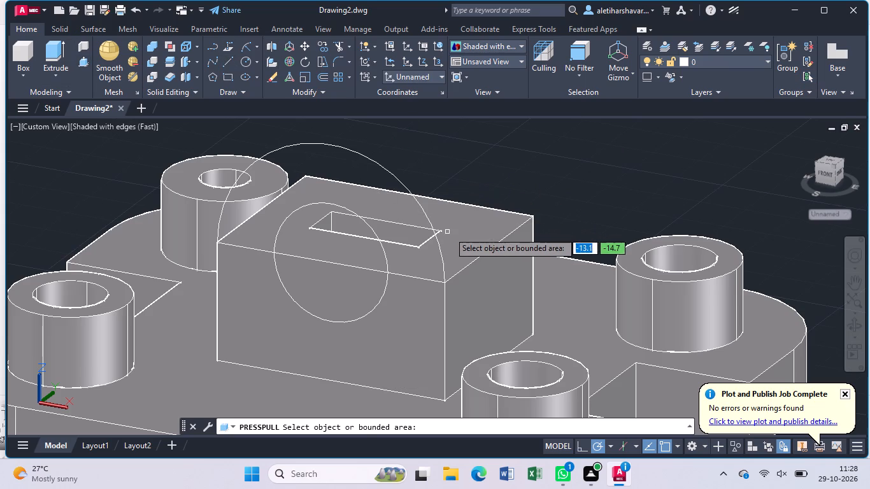
pyautogui.click(462, 234)
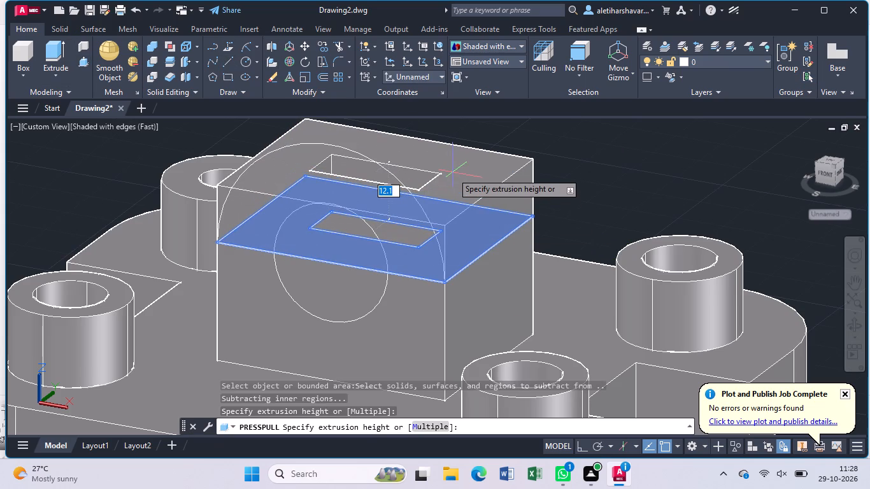
pyautogui.write('25')
pyautogui.press('Return')
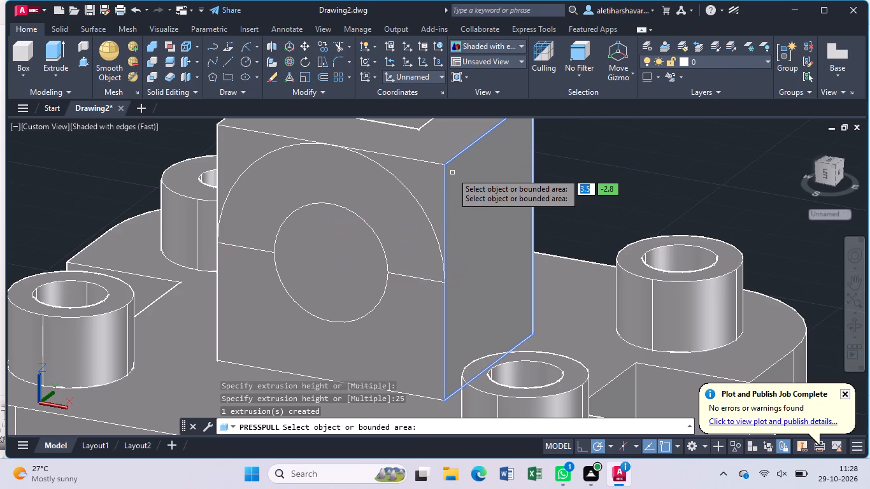
# Press-pull both corner areas outside the arc on the front face back through the block to round its top.
pyautogui.click(427, 180)
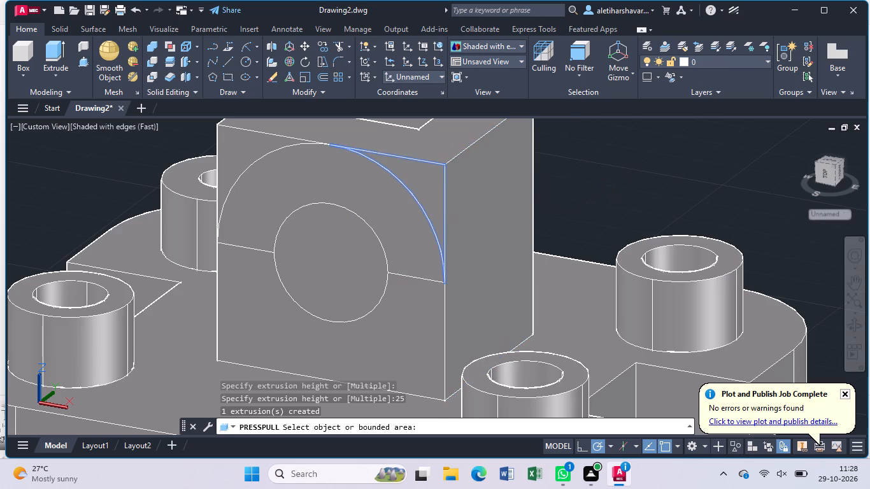
pyautogui.click(592, 138)
pyautogui.moveTo(566, 156); pyautogui.dragTo(585, 270, button='middle')
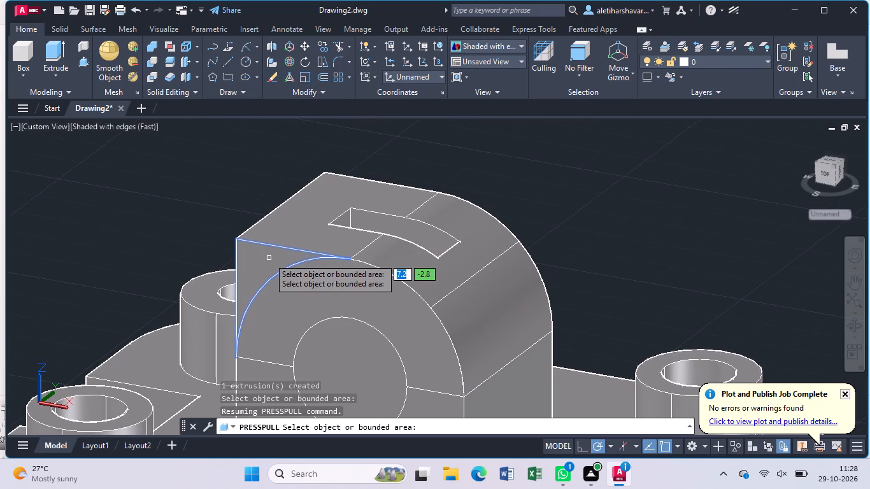
pyautogui.click(269, 259)
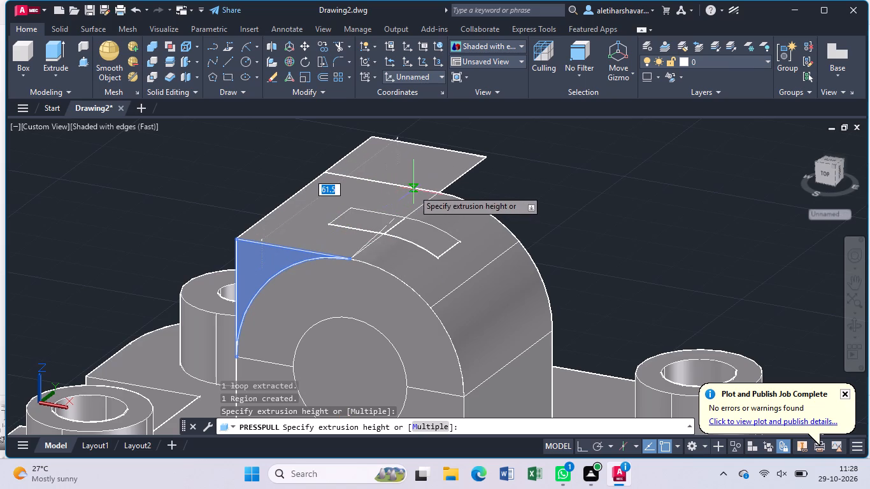
pyautogui.click(423, 183)
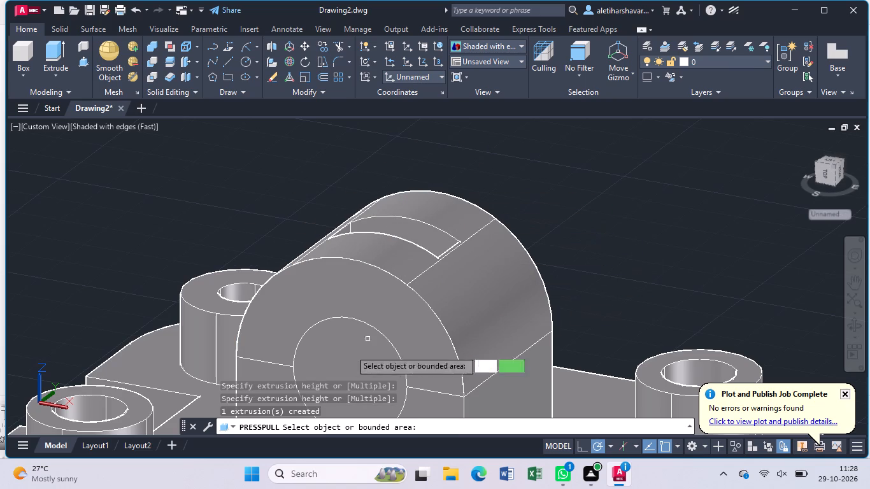
# Press-pull the circular area on the central block's front face 35 mm into the block to cut the round hole.
pyautogui.click(336, 363)
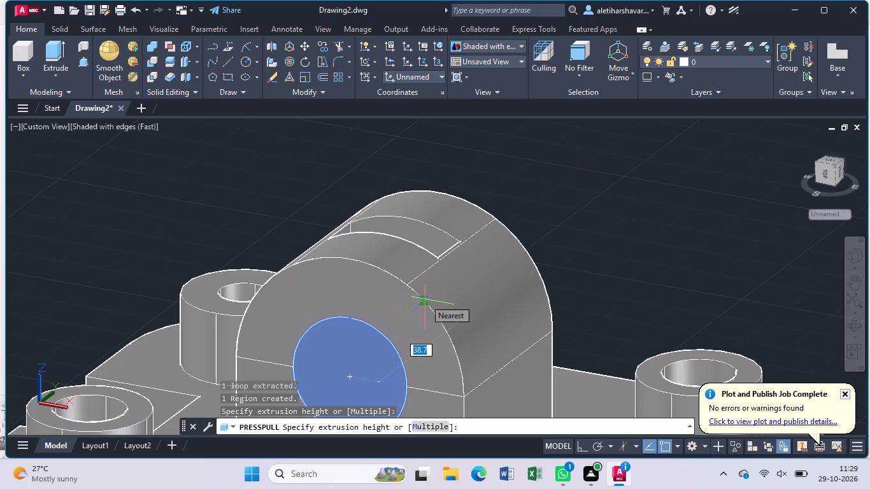
pyautogui.press('3')
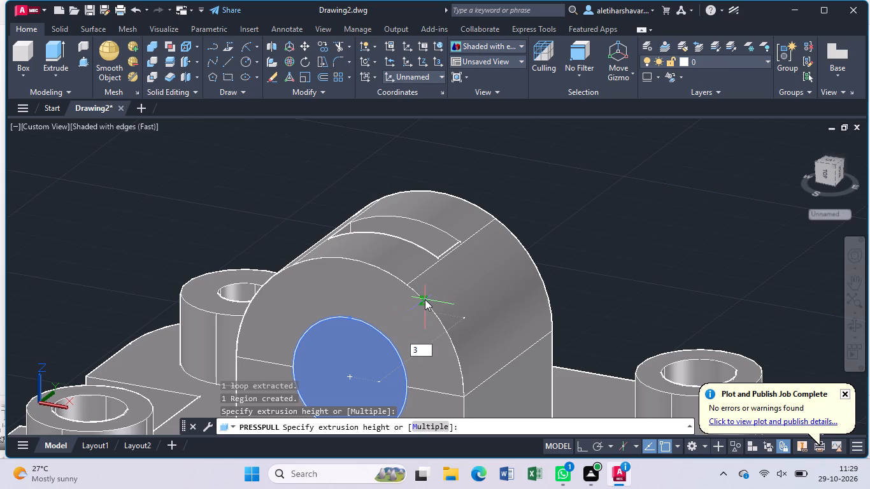
pyautogui.press('5')
pyautogui.press('Return')
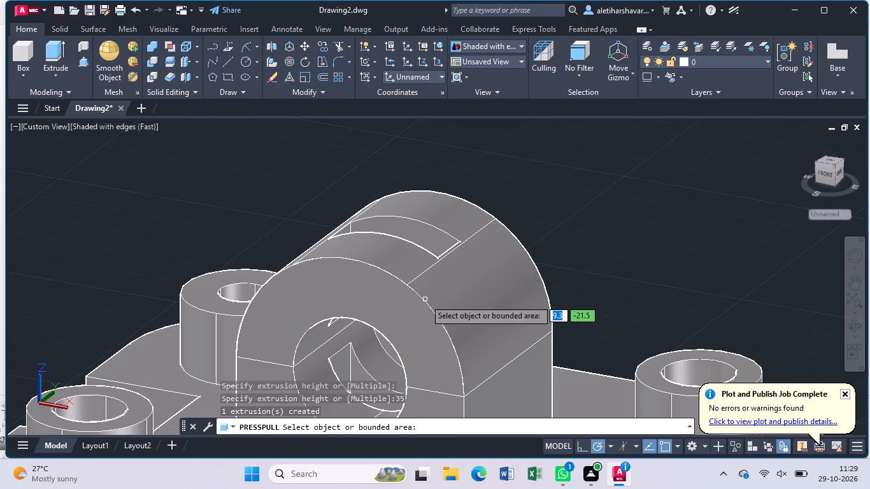
pyautogui.press('Escape')
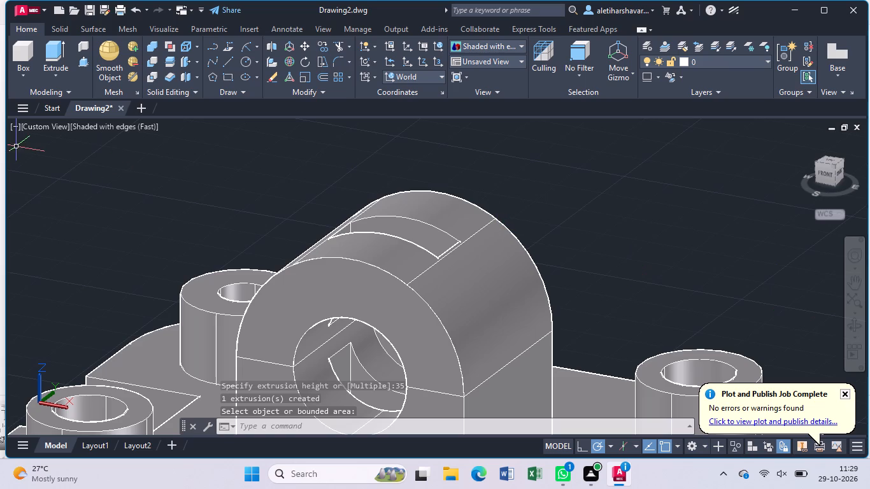
# Switch to the back view, check the central block's hidden edges in 2D Wireframe, and return to Shaded with Edges.
pyautogui.click(37, 126)
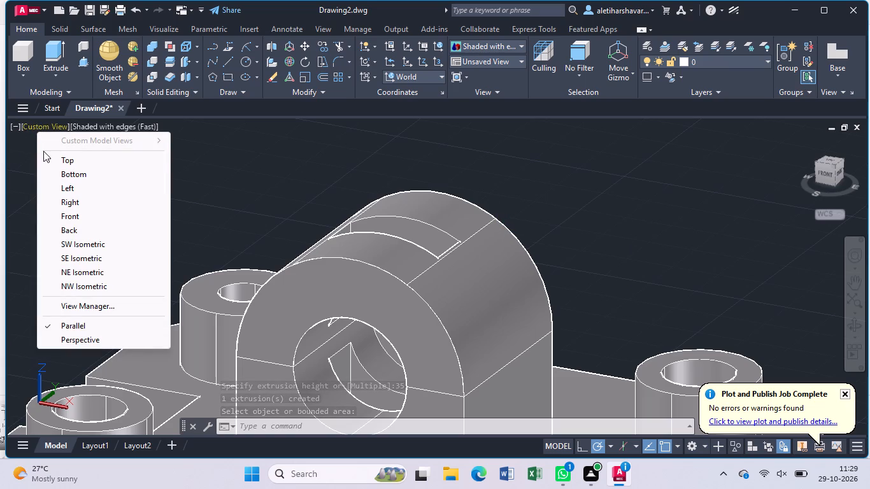
pyautogui.click(74, 228)
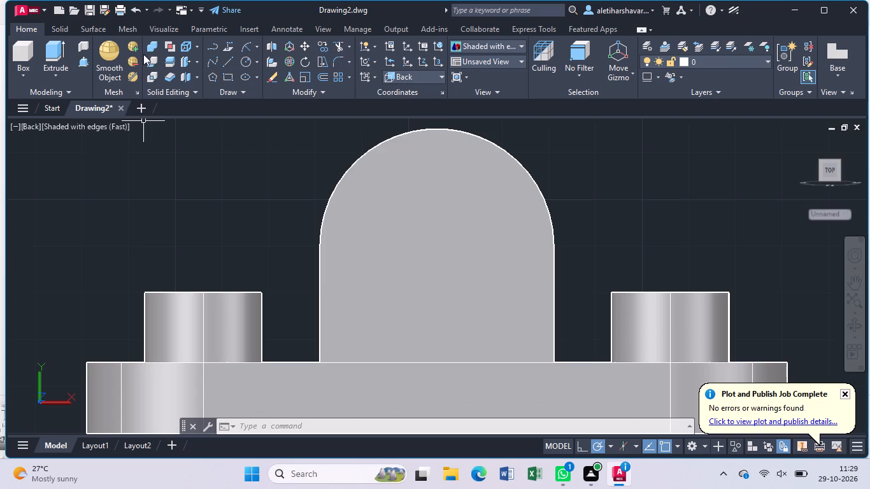
pyautogui.click(99, 127)
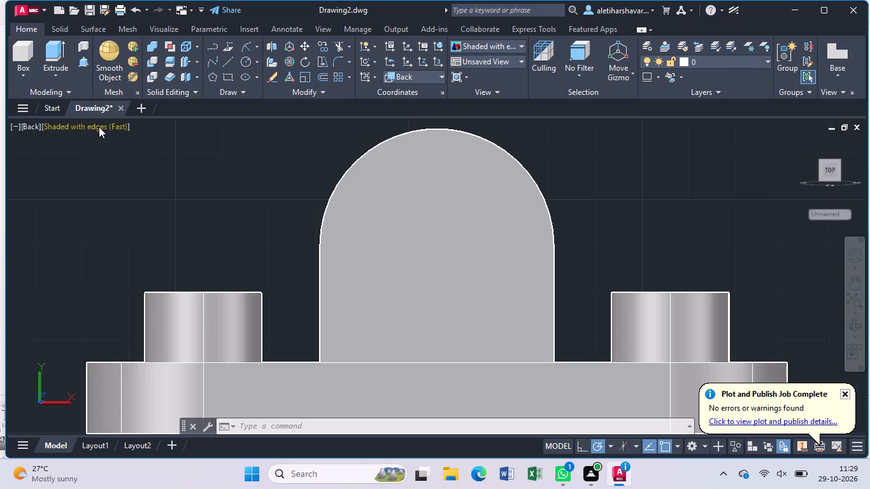
pyautogui.click(132, 164)
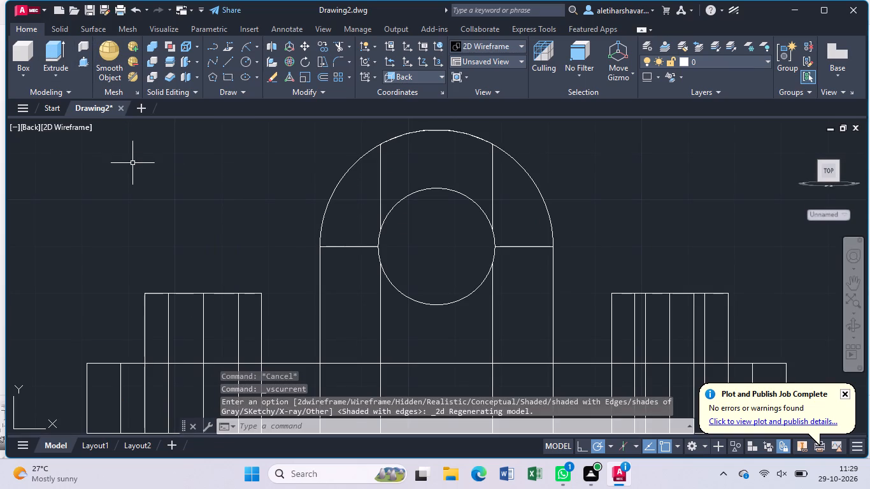
pyautogui.moveTo(313, 288); pyautogui.dragTo(262, 249, button='middle')
pyautogui.click(264, 251)
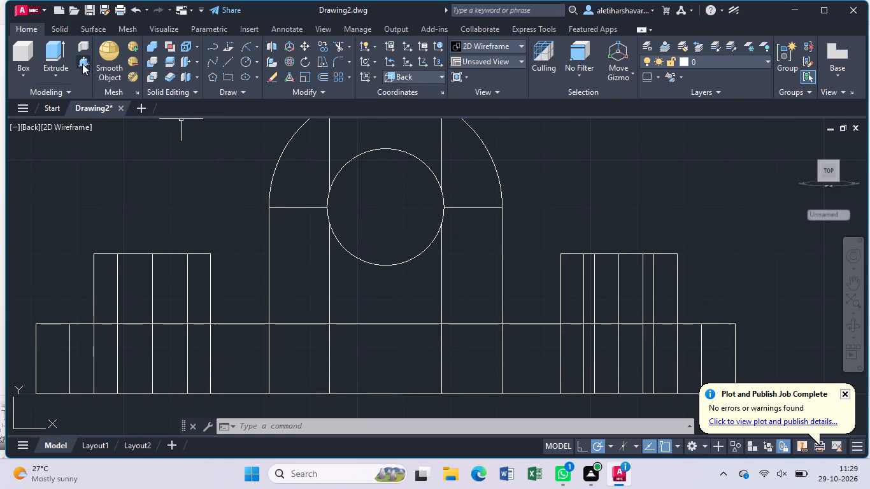
pyautogui.click(80, 124)
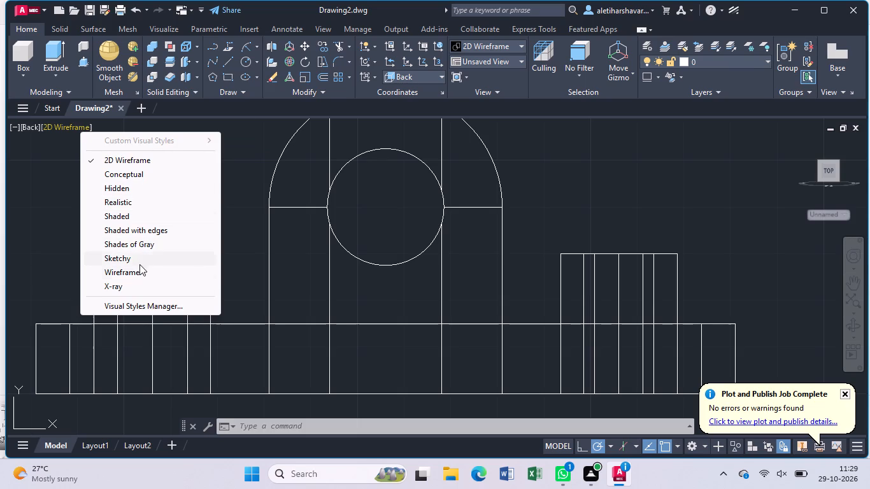
pyautogui.click(136, 229)
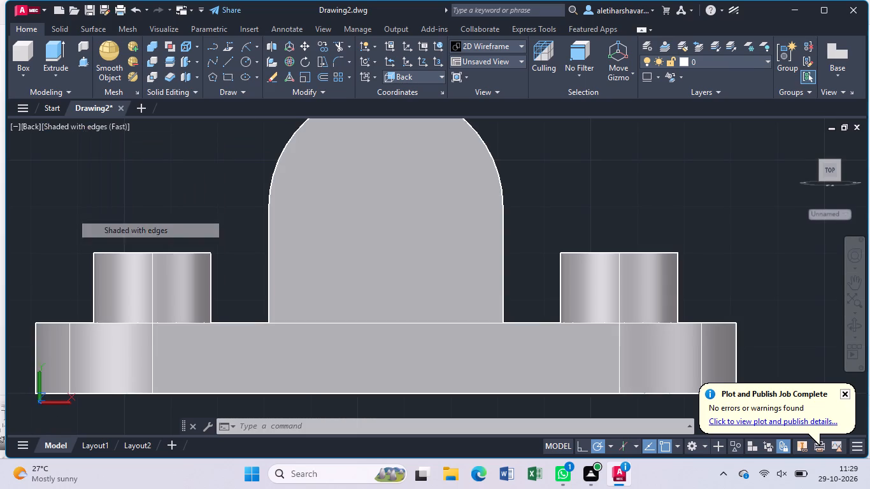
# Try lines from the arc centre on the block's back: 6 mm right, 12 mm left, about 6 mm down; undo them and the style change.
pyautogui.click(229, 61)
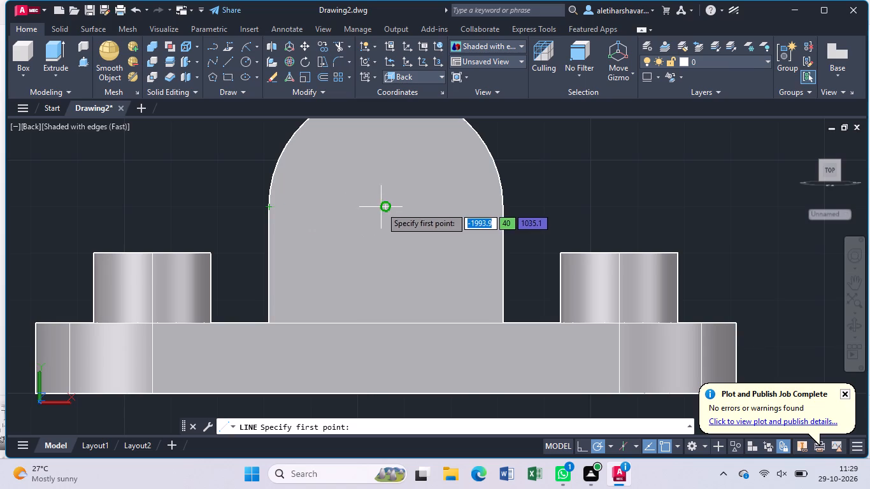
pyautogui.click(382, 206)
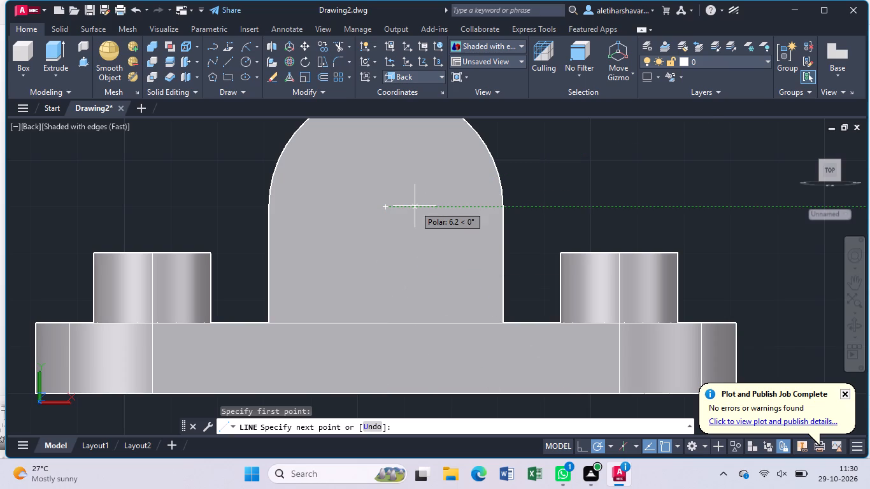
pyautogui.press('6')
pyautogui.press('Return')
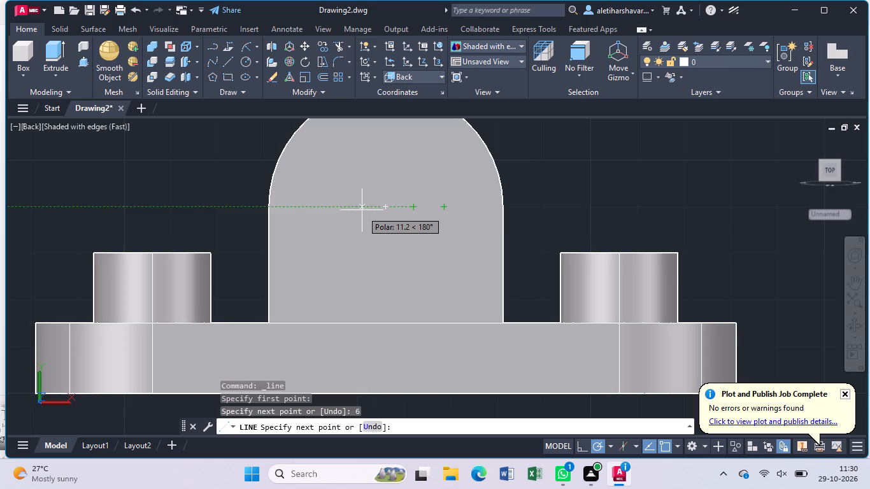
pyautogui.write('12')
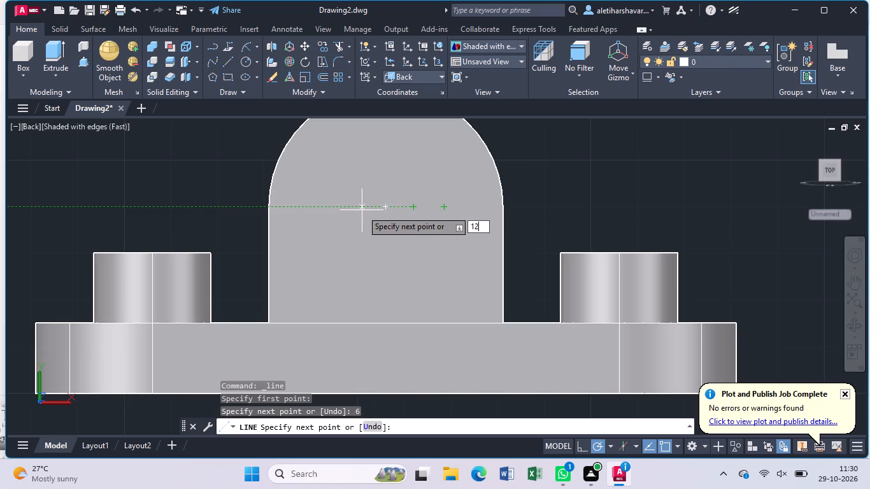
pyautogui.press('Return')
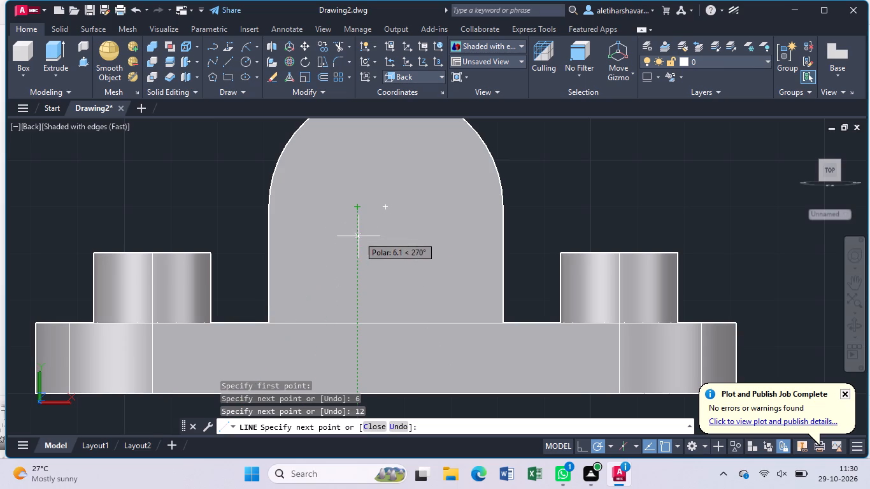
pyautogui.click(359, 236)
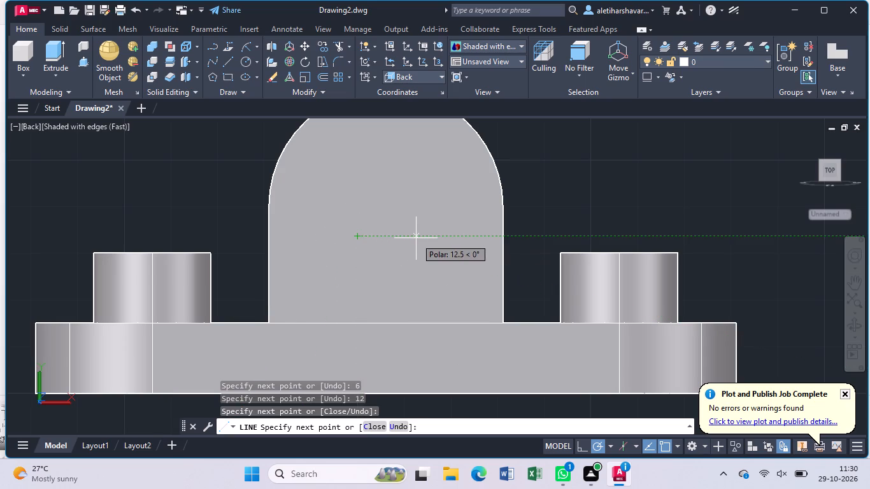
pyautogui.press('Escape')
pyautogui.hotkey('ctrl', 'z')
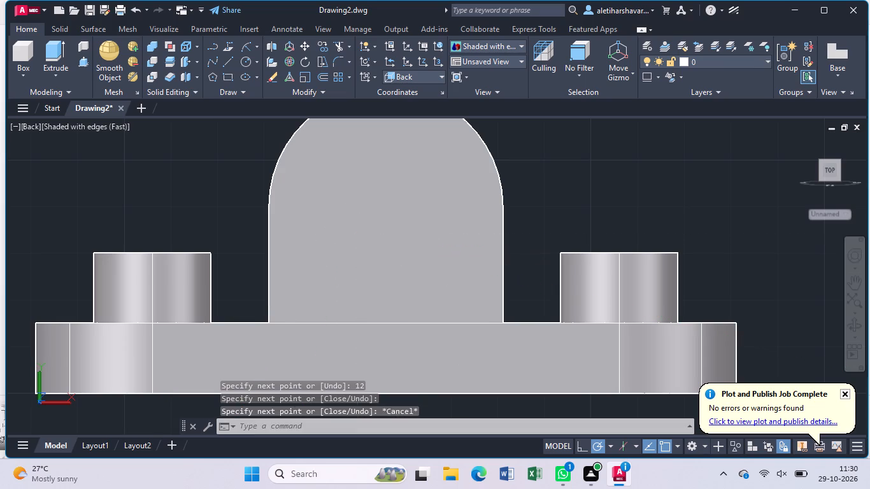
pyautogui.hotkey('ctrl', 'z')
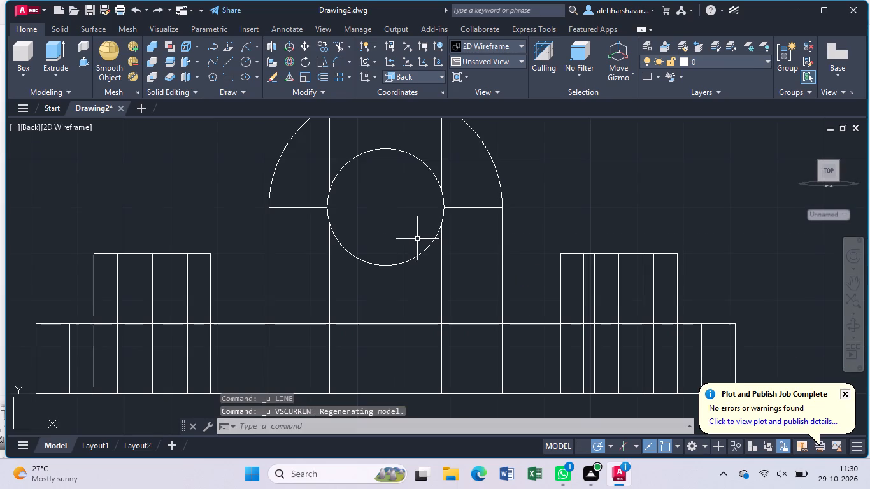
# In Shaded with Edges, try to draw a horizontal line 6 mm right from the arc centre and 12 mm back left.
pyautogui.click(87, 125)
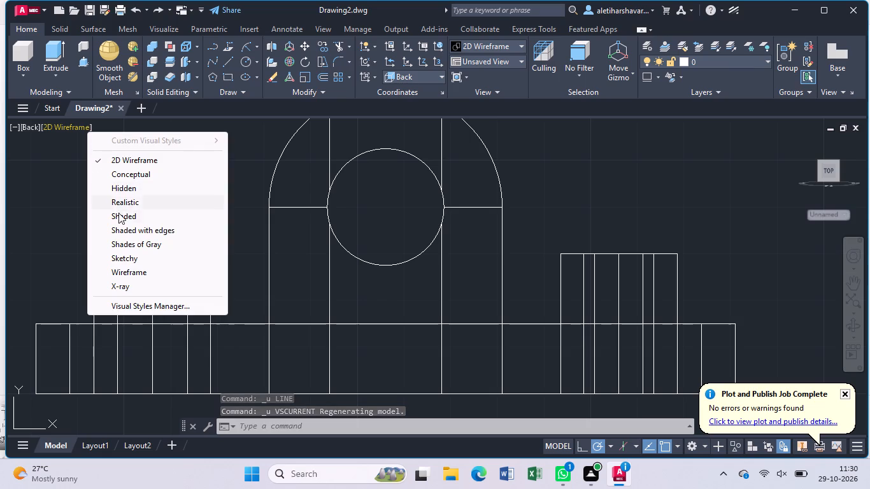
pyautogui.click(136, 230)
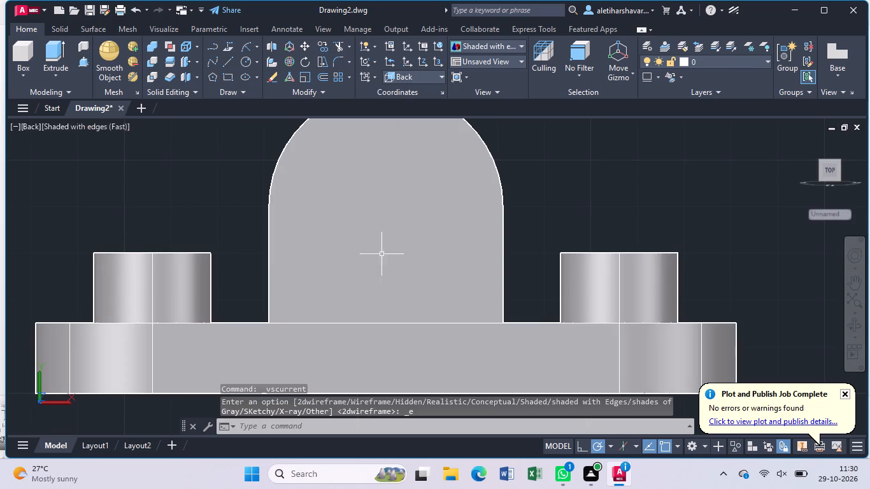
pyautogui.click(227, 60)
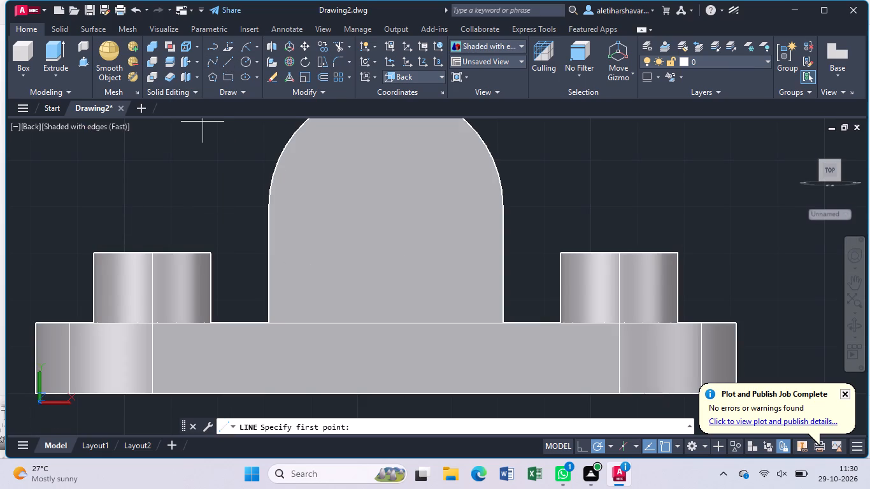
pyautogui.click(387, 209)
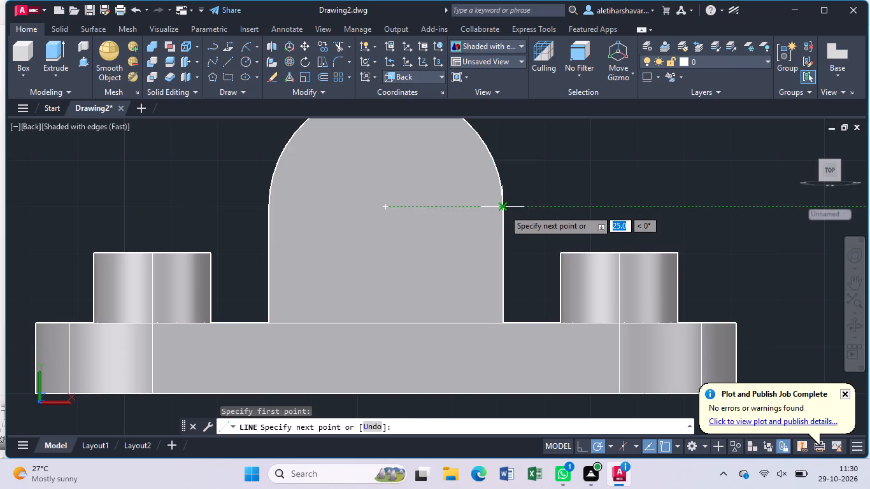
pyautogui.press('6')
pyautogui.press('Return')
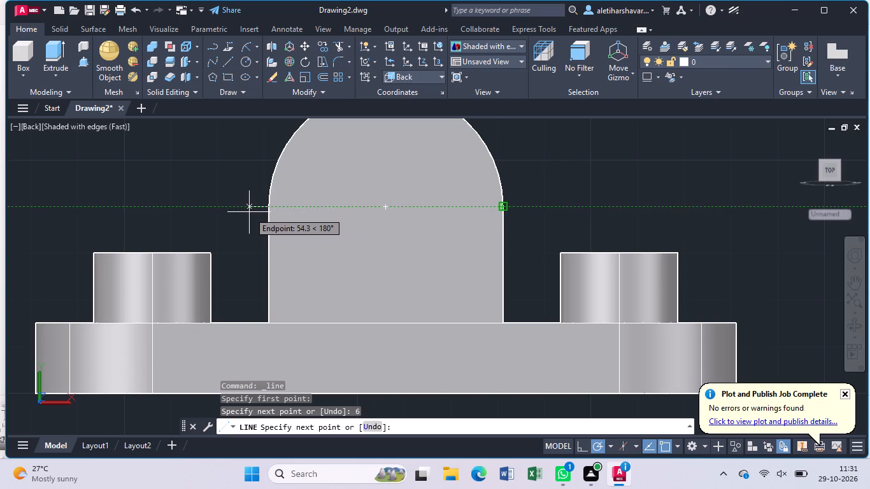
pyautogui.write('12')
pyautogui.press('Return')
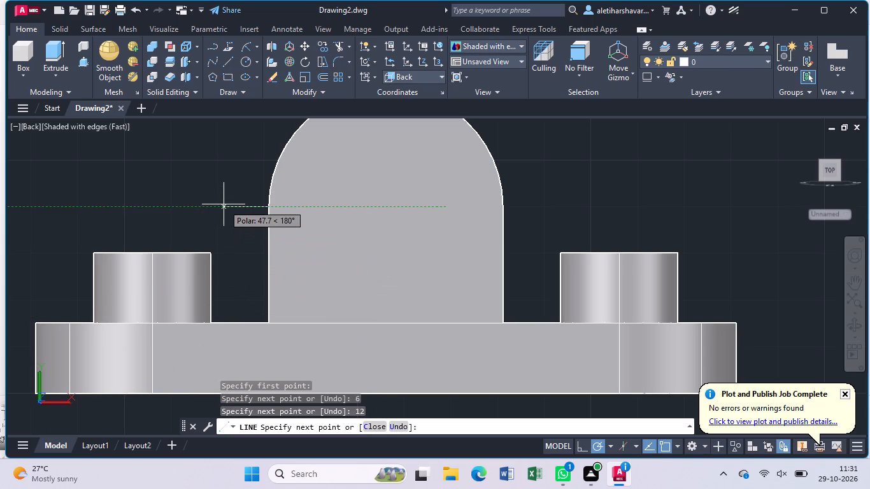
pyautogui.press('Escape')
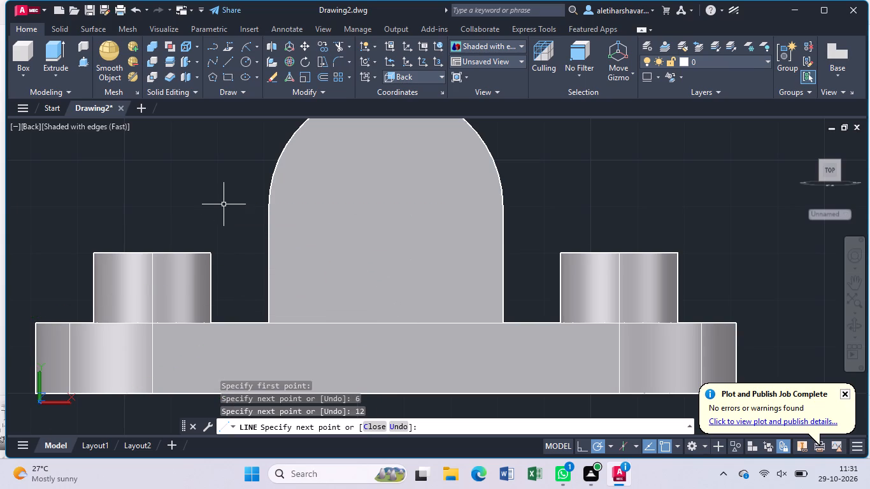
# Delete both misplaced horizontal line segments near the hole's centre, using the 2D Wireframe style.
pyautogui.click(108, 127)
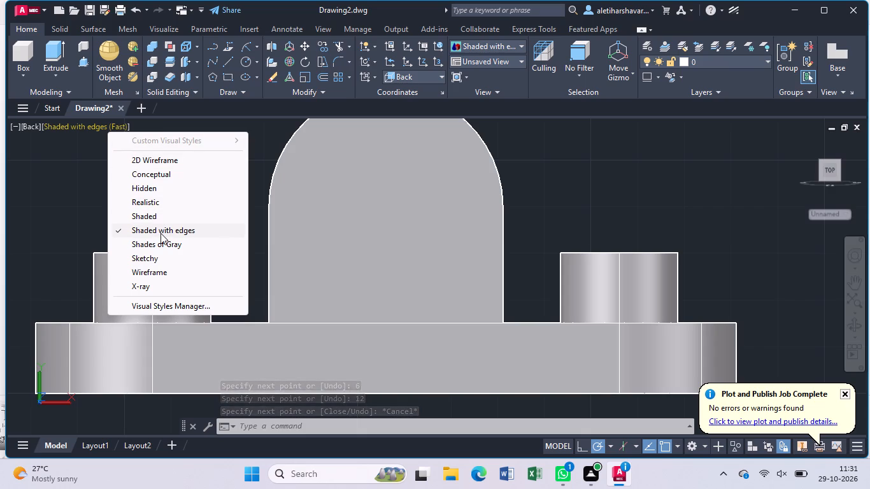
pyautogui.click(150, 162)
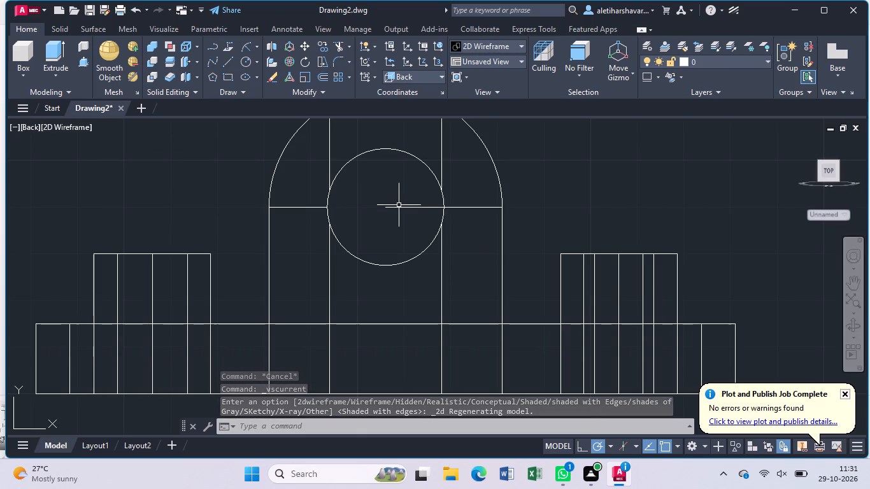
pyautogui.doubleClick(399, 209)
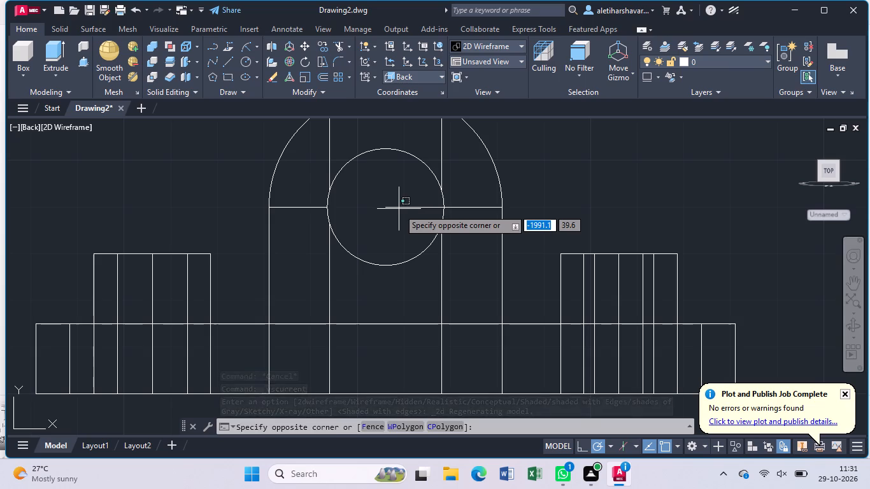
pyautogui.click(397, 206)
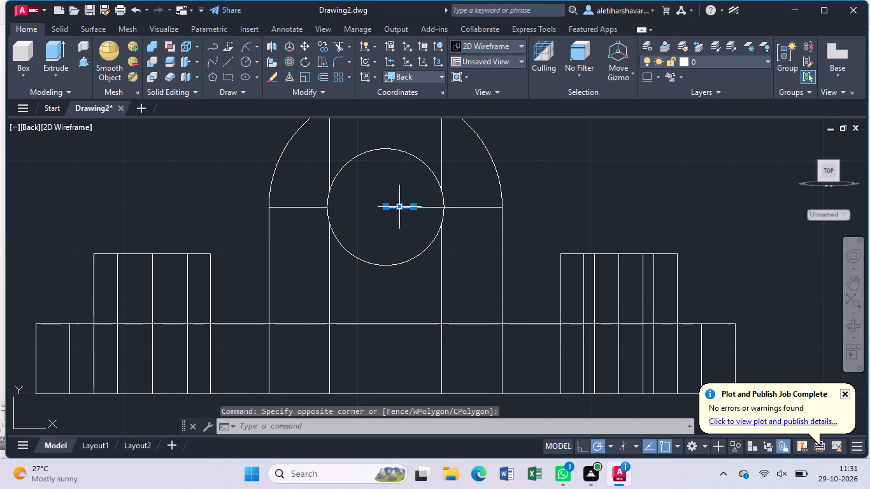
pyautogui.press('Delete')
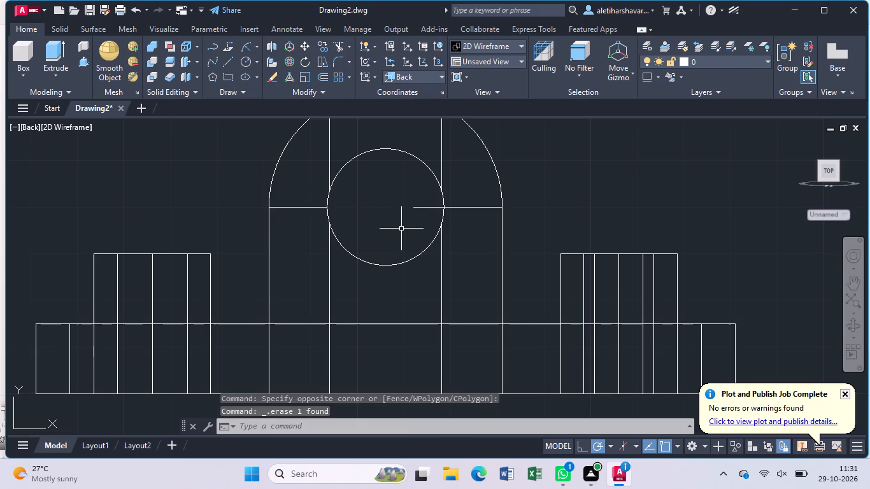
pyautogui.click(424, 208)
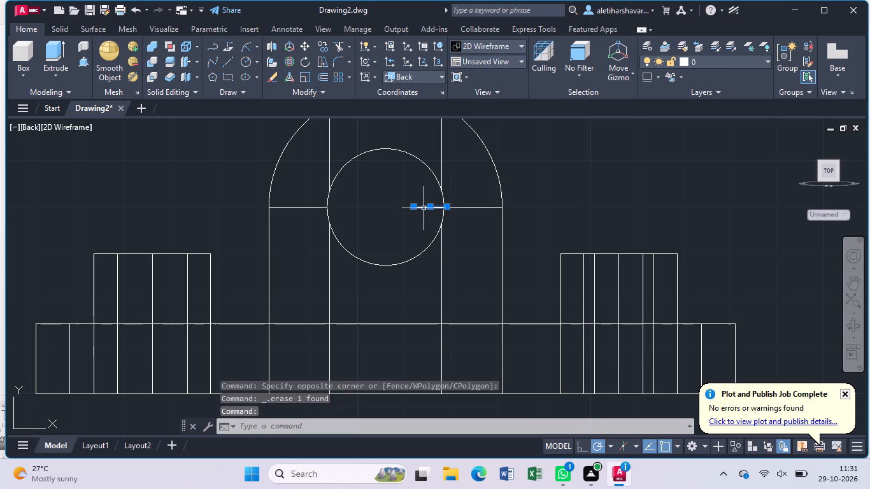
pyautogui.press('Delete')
# Draw a line 6 mm right from the hole's centre, then a segment 12 mm back to the left.
pyautogui.press('l')
pyautogui.press('Return')
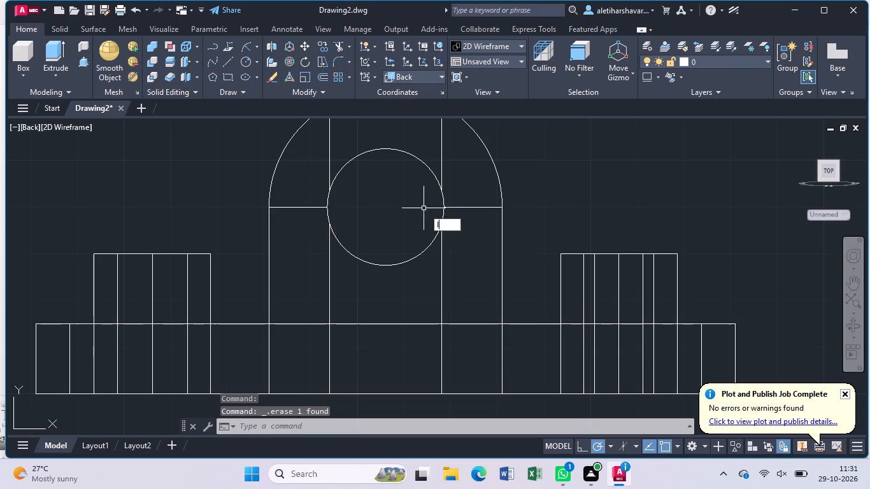
pyautogui.click(388, 208)
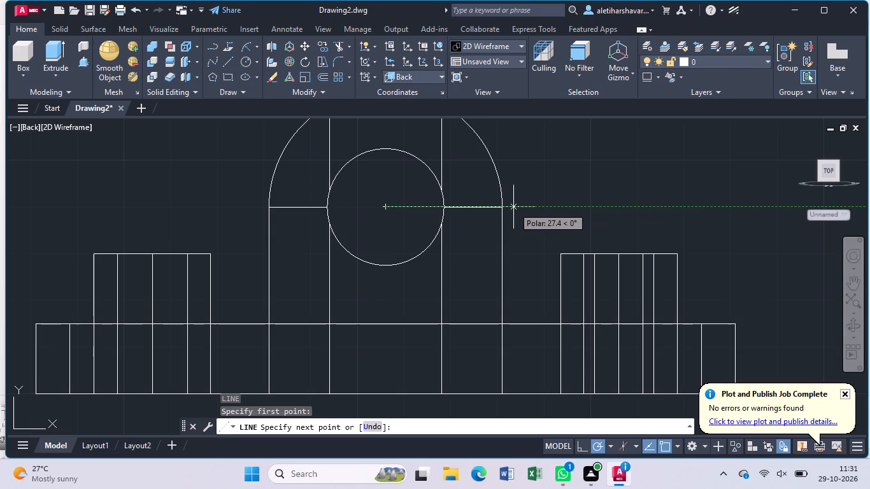
pyautogui.press('6')
pyautogui.press('Return')
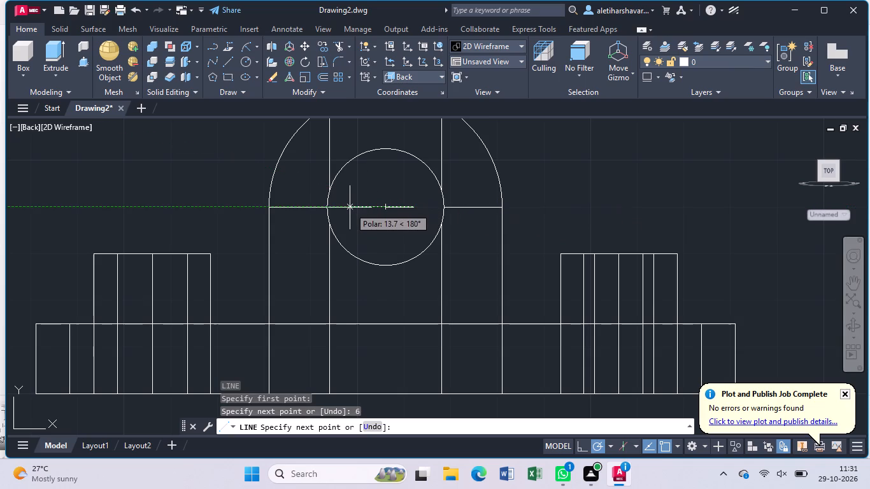
pyautogui.write('12')
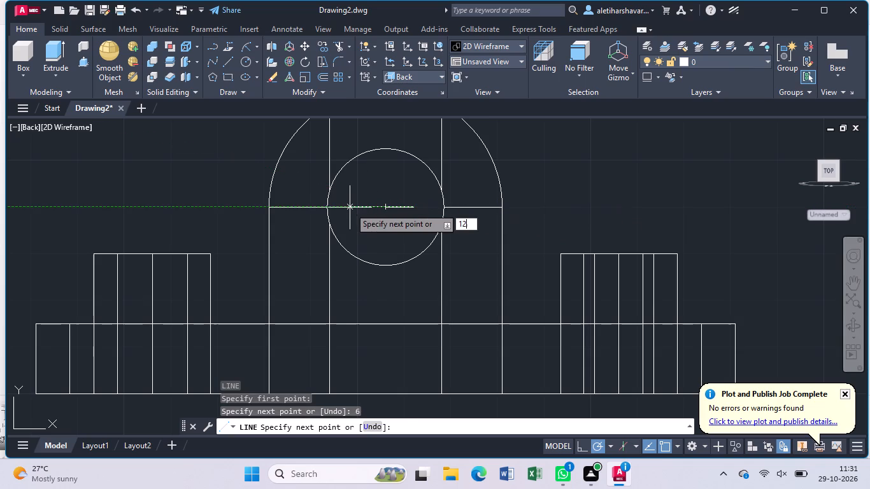
pyautogui.press('Return')
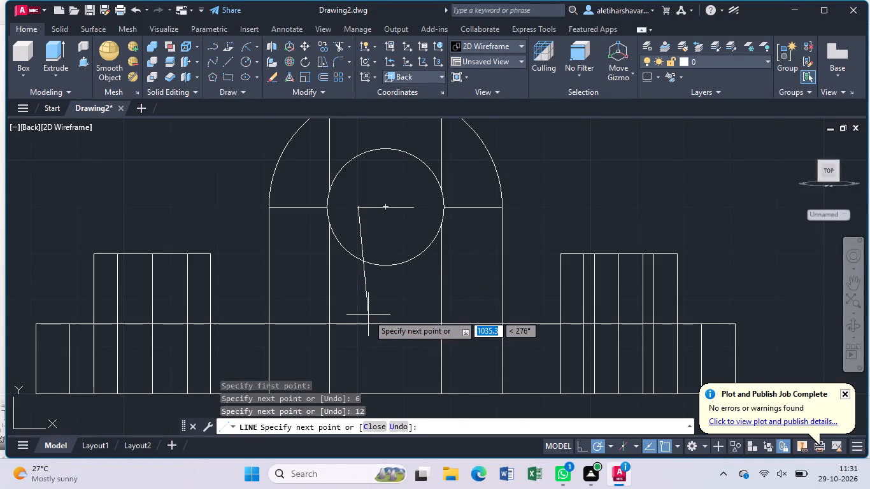
pyautogui.press('Escape')
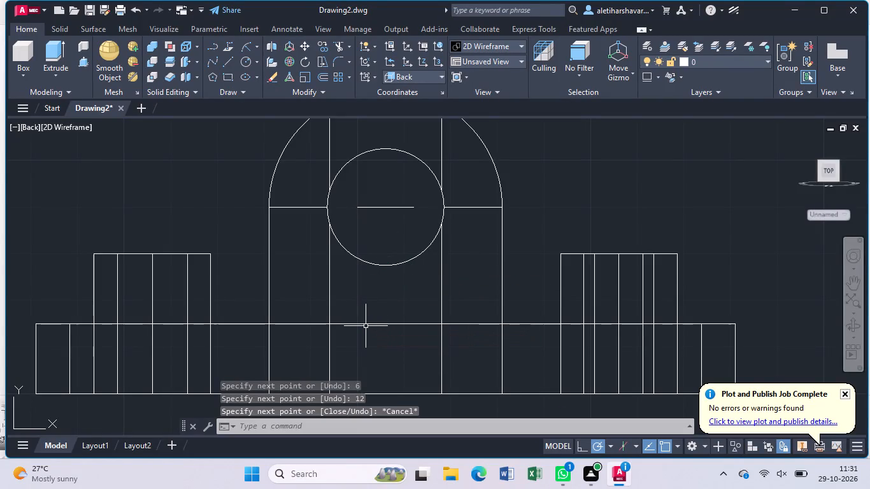
# From the base's top edge below the hole centre, draw two 6 mm segments rightward, then a line up to the horizontal line's right end.
pyautogui.press('l')
pyautogui.press('Return')
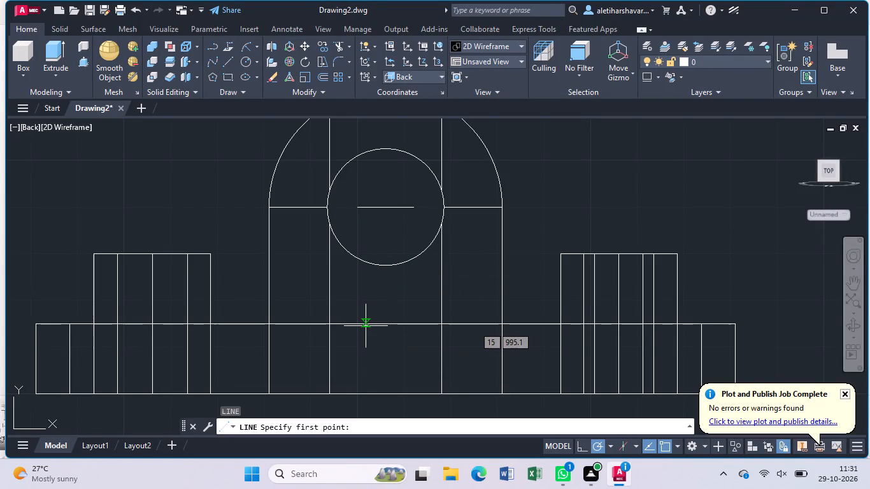
pyautogui.click(385, 323)
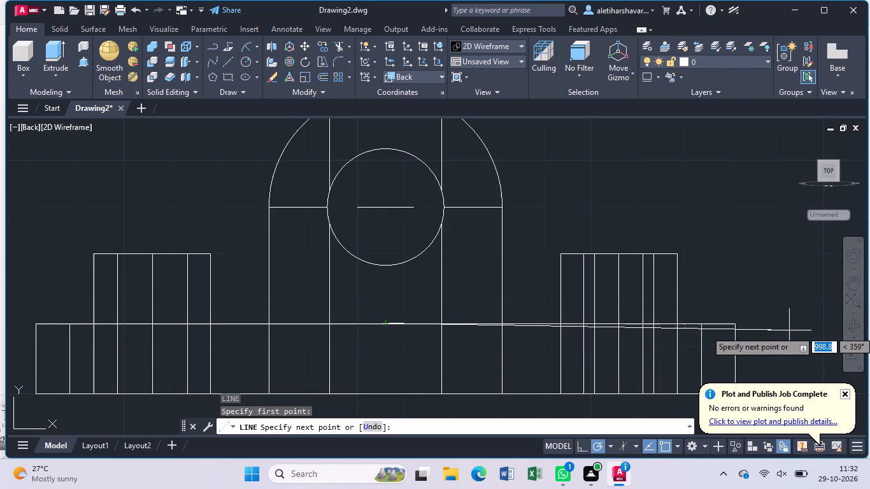
pyautogui.press('6')
pyautogui.press('Return')
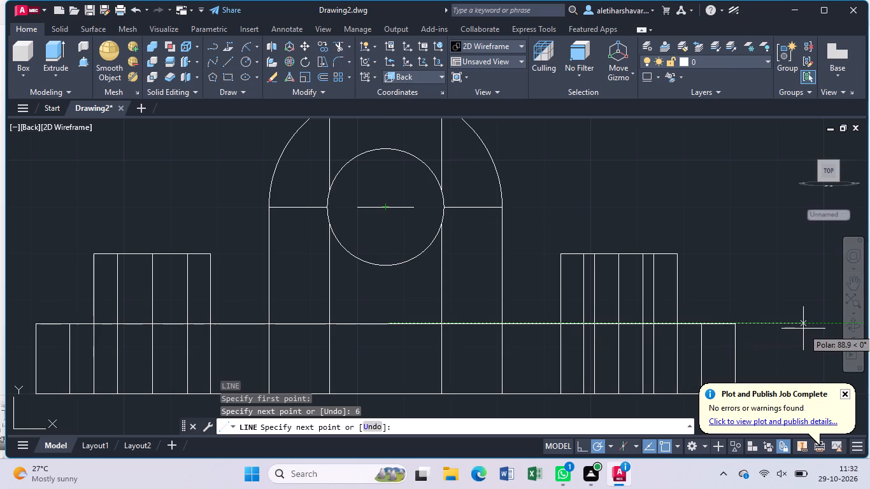
pyautogui.press('6')
pyautogui.press('Return')
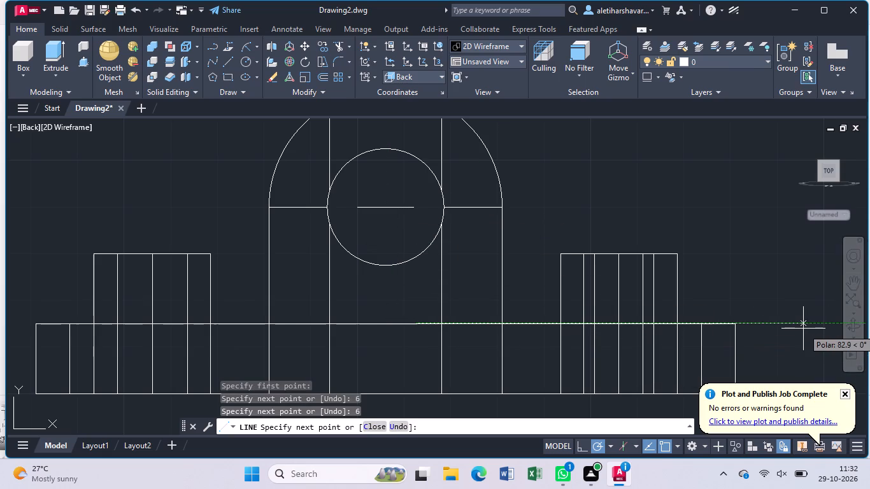
pyautogui.click(415, 208)
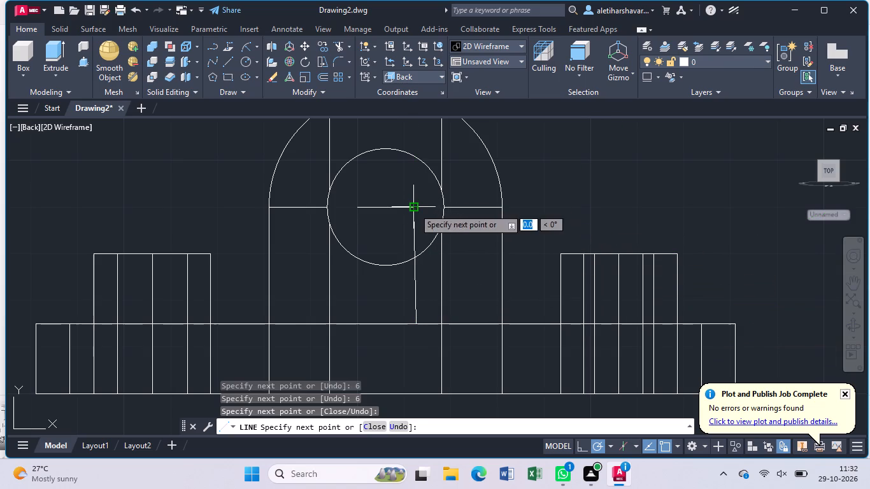
pyautogui.press('Escape')
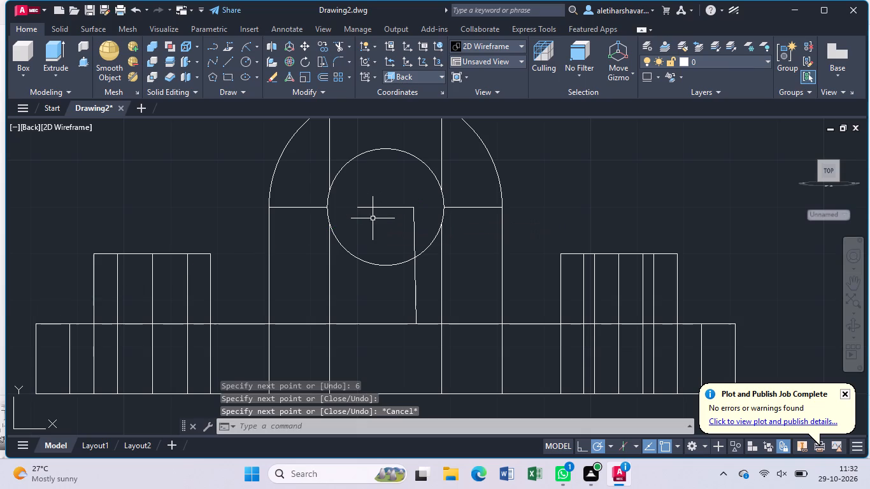
# Draw a line 12 mm left from the profile's lower right corner, then up to the left end of the upper line.
pyautogui.press('l')
pyautogui.press('Return')
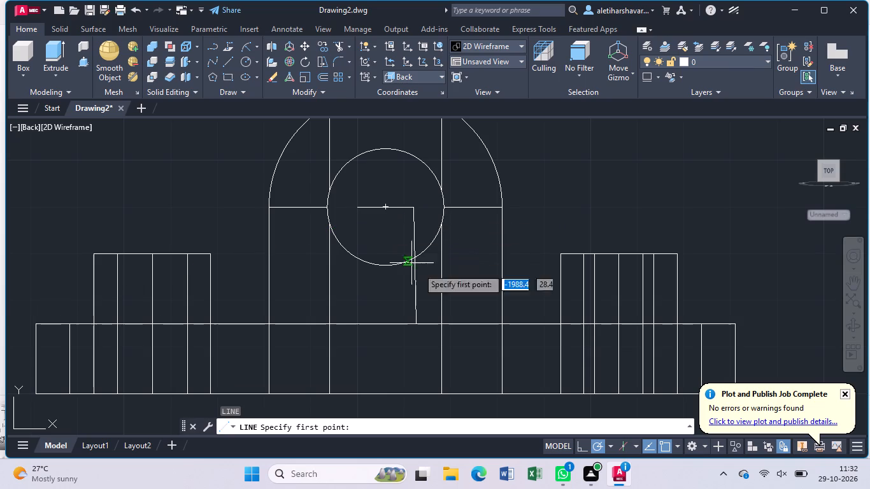
pyautogui.click(420, 320)
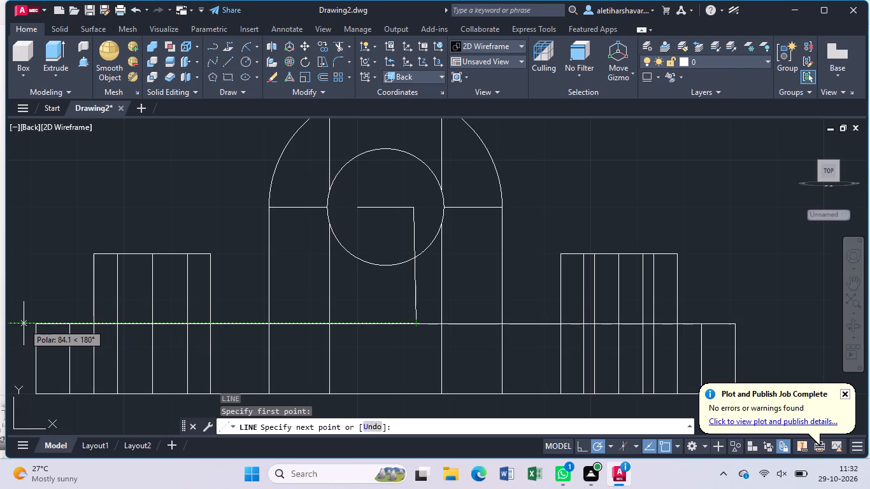
pyautogui.write('12')
pyautogui.press('Return')
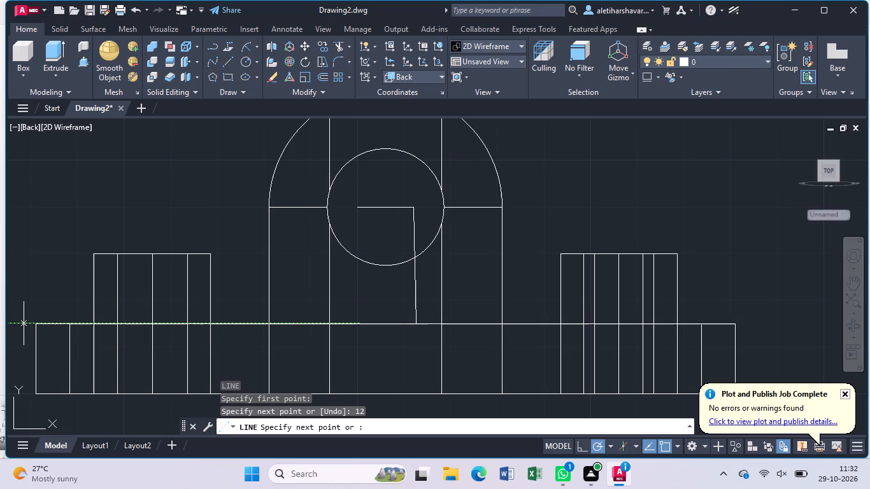
pyautogui.click(357, 206)
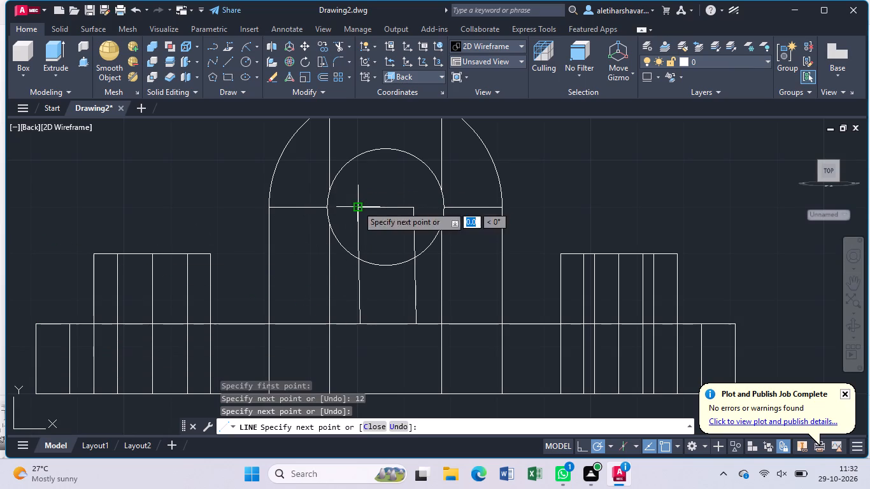
pyautogui.press('Escape')
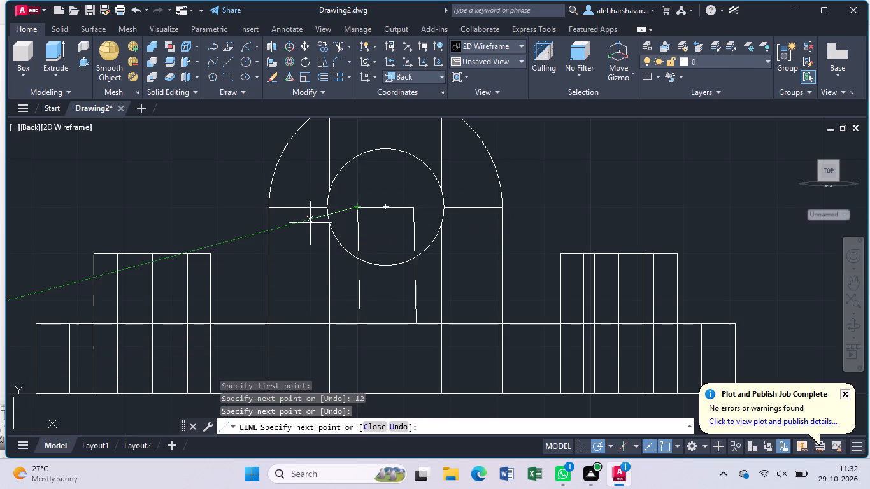
# Join the profile's left, upper, right and lower lines into a single polyline.
pyautogui.click(83, 57)
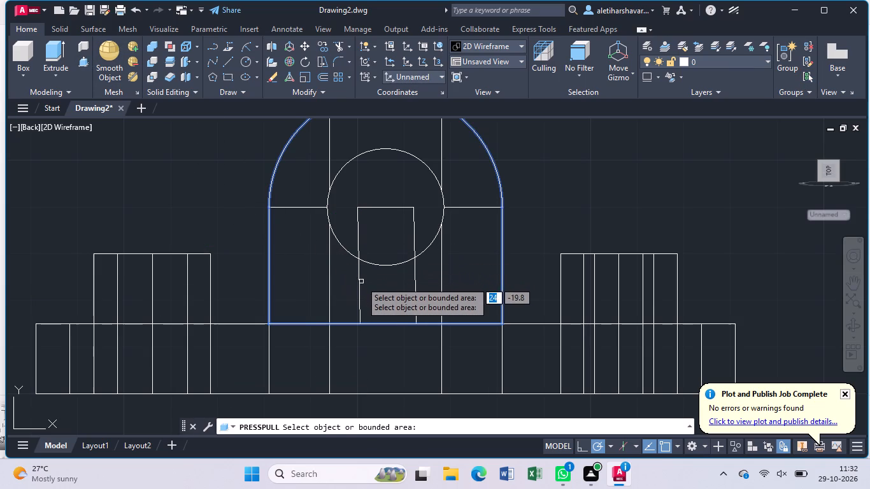
pyautogui.press('Escape')
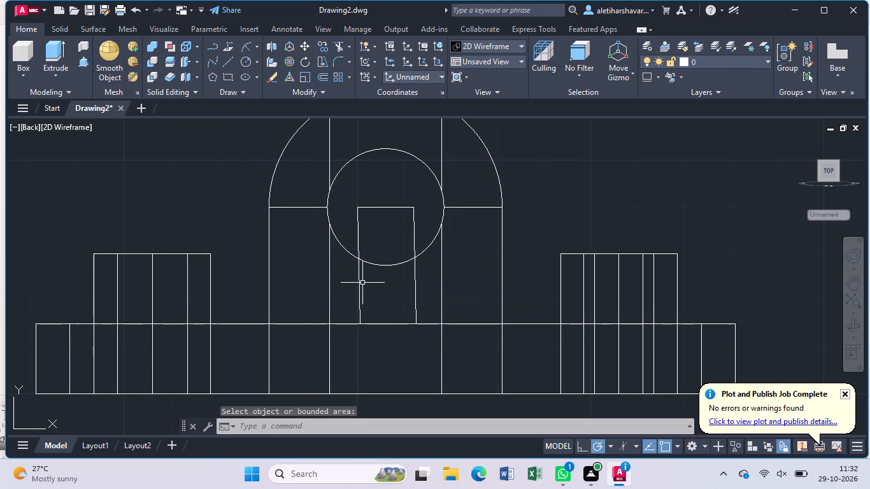
pyautogui.click(361, 292)
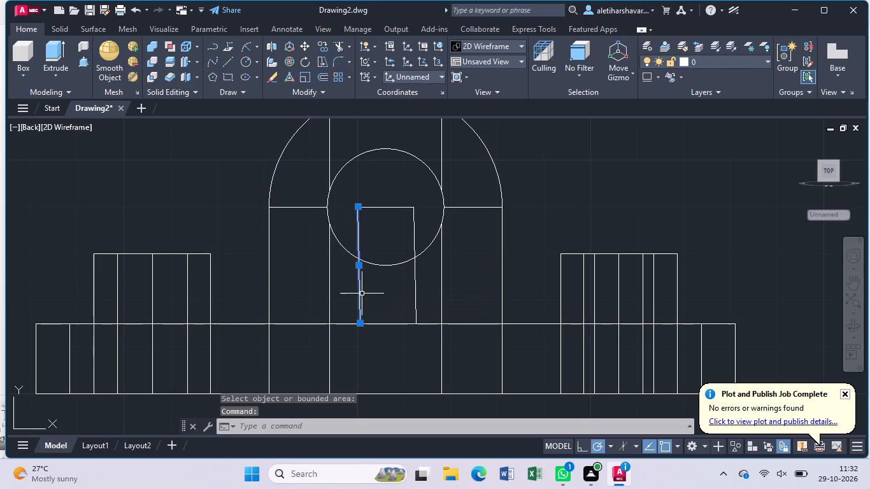
pyautogui.click(397, 208)
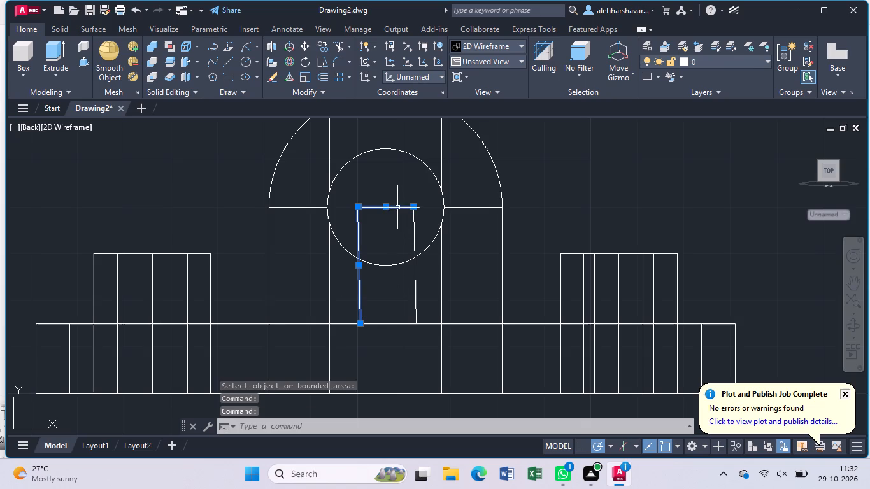
pyautogui.click(414, 239)
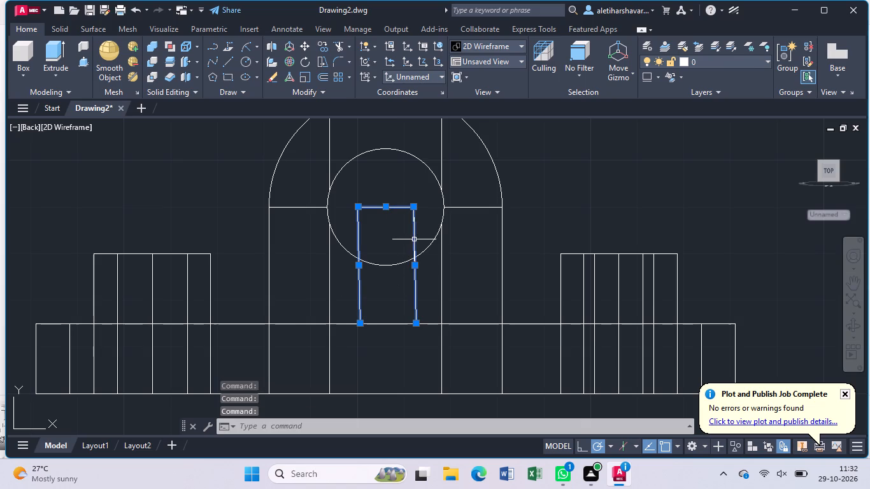
pyautogui.click(400, 323)
pyautogui.press('j')
pyautogui.press('Return')
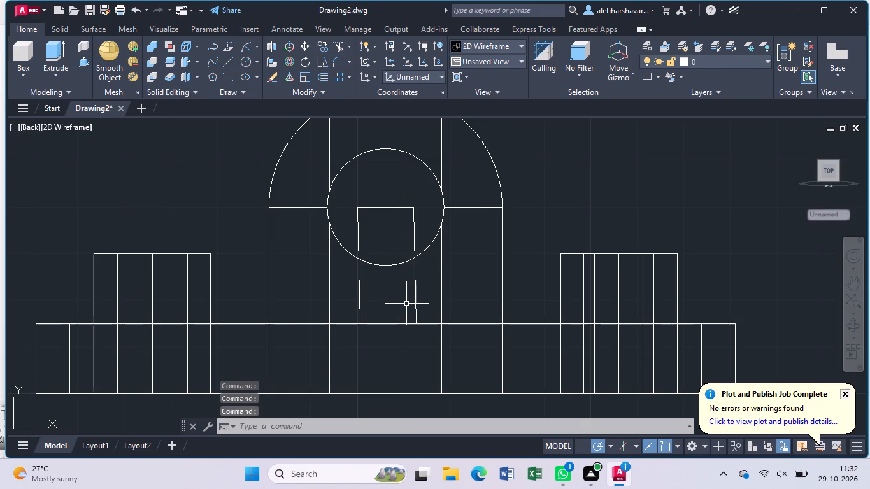
# Presspull the joined four-sided profile into a solid with a freehand height.
pyautogui.click(84, 62)
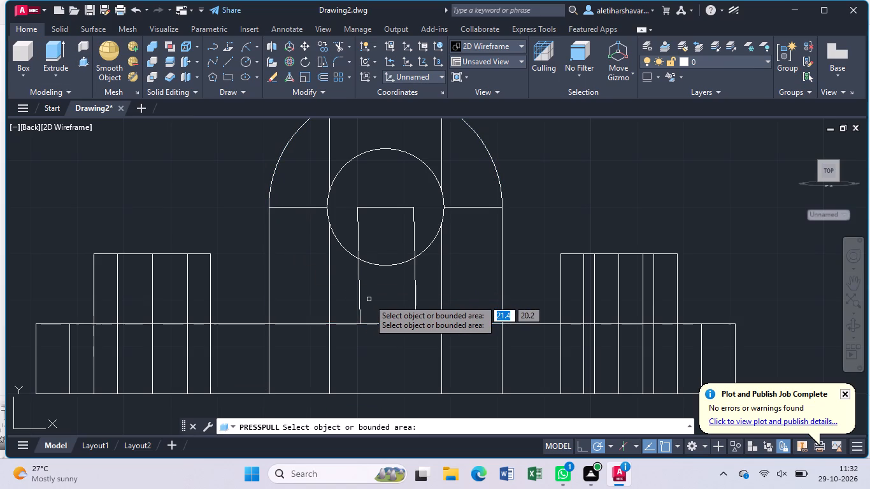
pyautogui.click(360, 306)
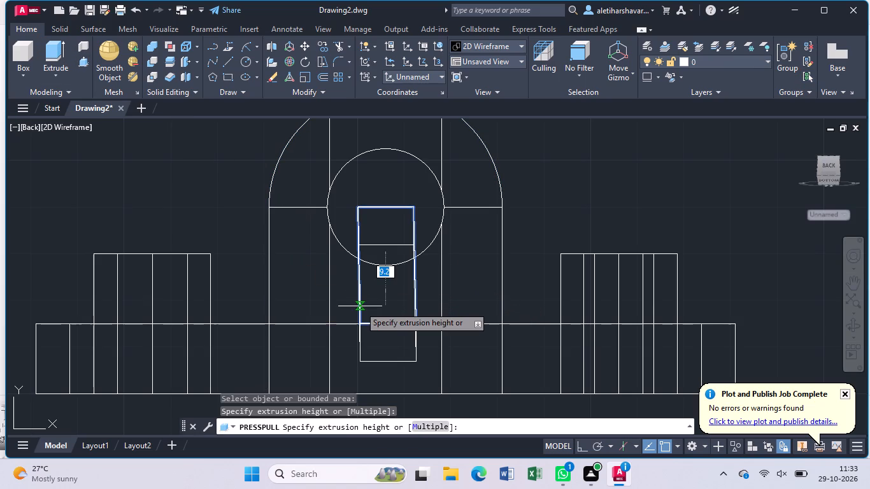
pyautogui.click(382, 253)
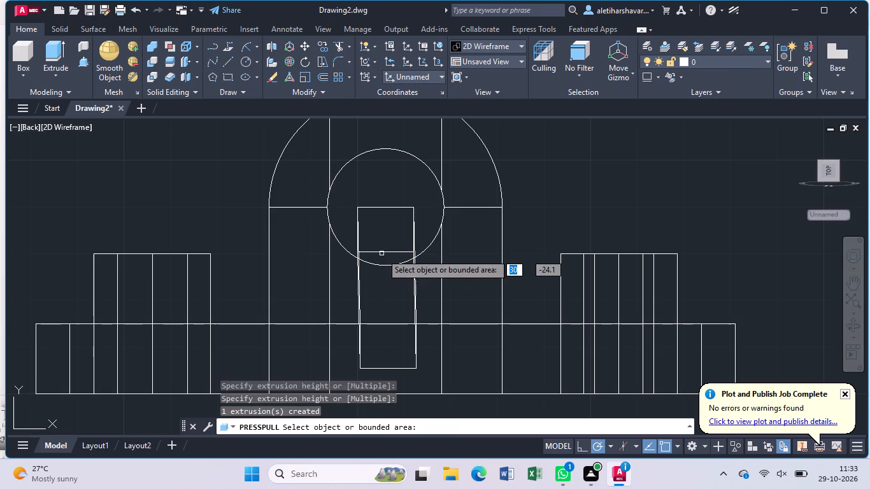
pyautogui.press('Escape')
pyautogui.press('Escape')
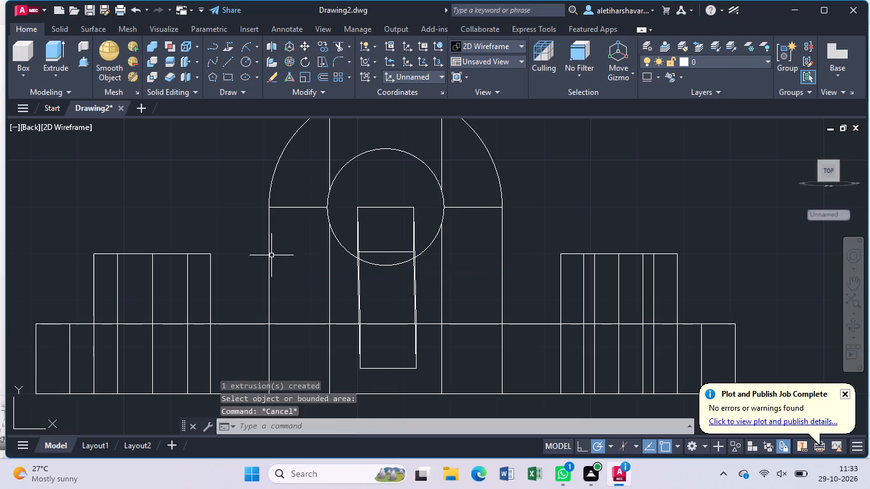
# Switch the visual style to Shaded with Edges and orbit to examine the extruded profile against the block's bore.
pyautogui.click(76, 127)
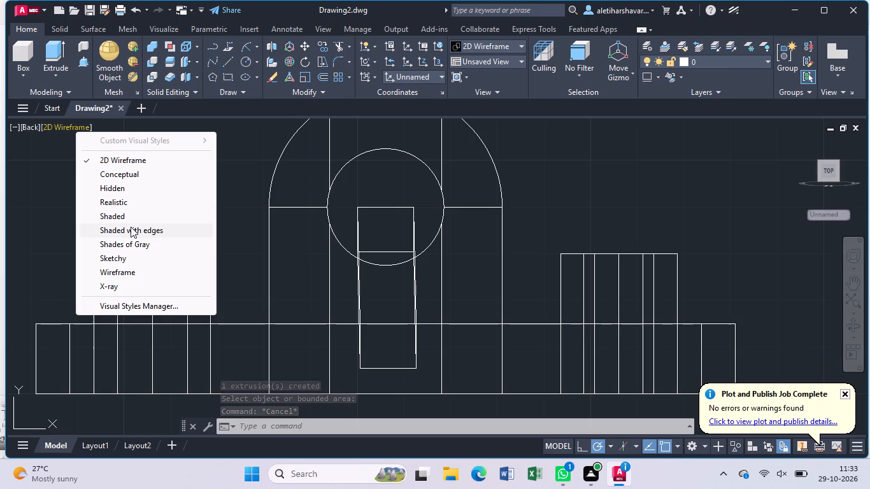
pyautogui.click(131, 227)
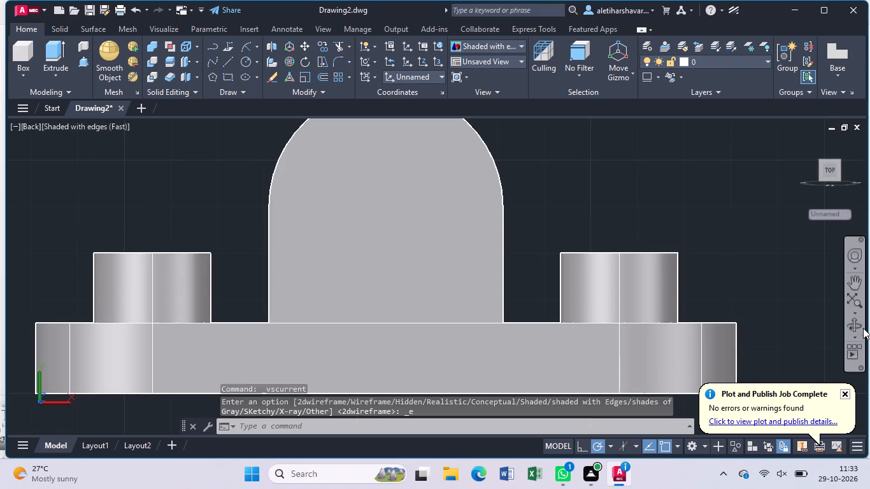
pyautogui.click(860, 323)
pyautogui.moveTo(539, 220); pyautogui.dragTo(550, 224)
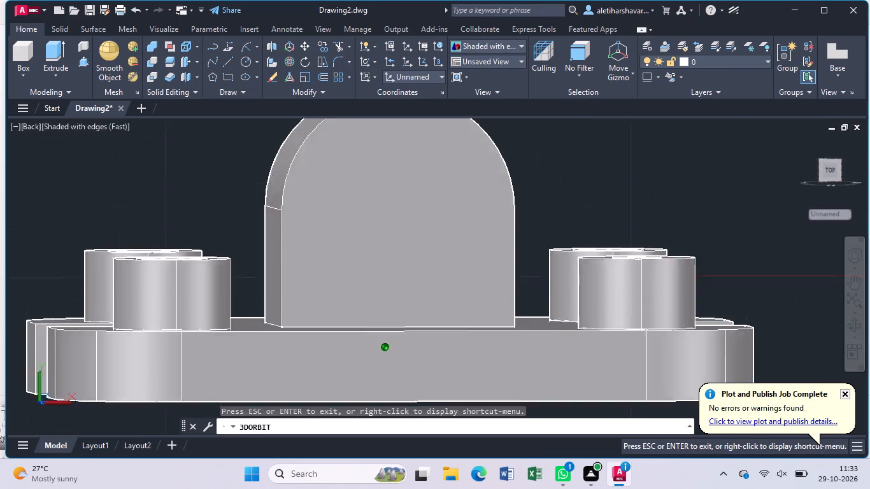
pyautogui.moveTo(550, 224); pyautogui.dragTo(620, 279)
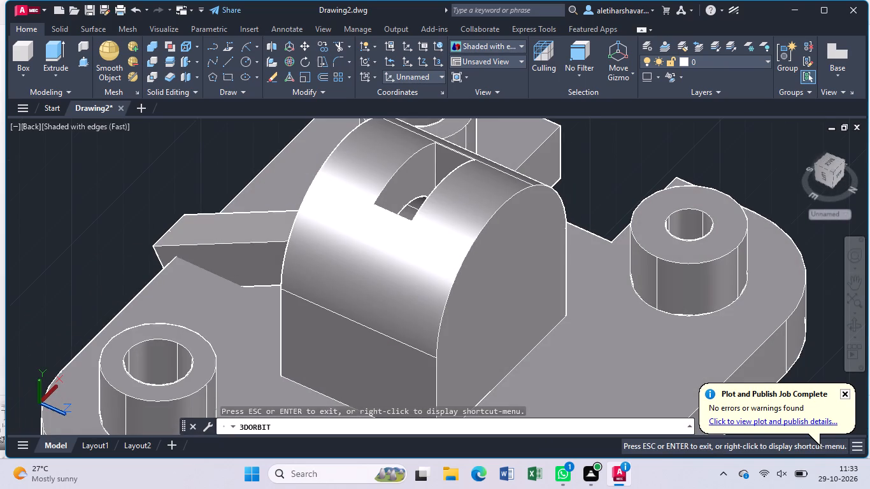
pyautogui.moveTo(467, 320); pyautogui.dragTo(615, 278)
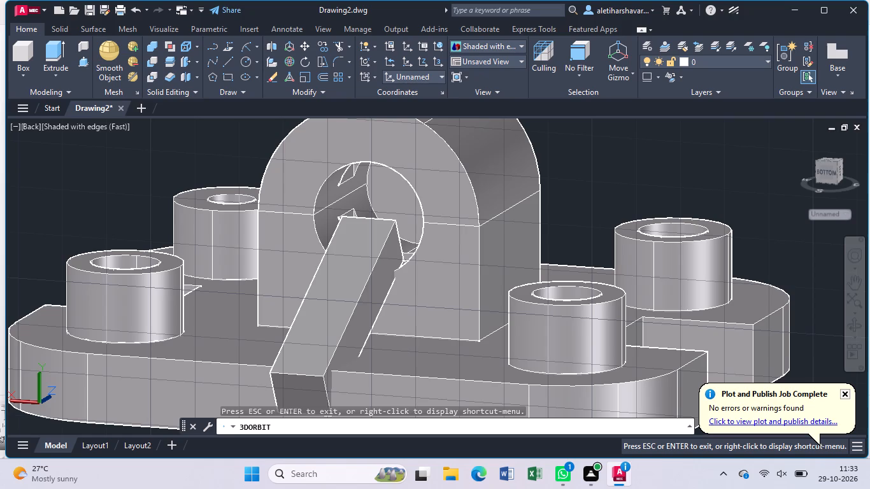
pyautogui.press('Escape')
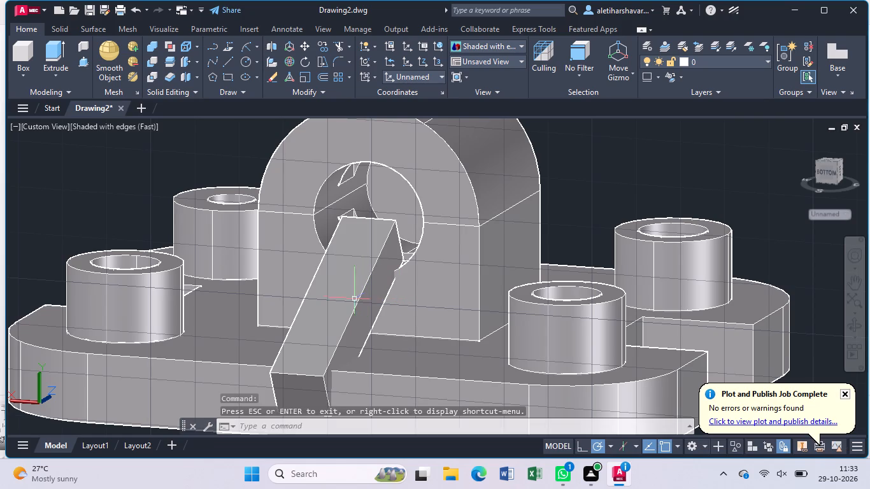
# Delete the extruded bar below the bore, its four-sided profile and the leftover short lines at its lower end.
pyautogui.click(331, 309)
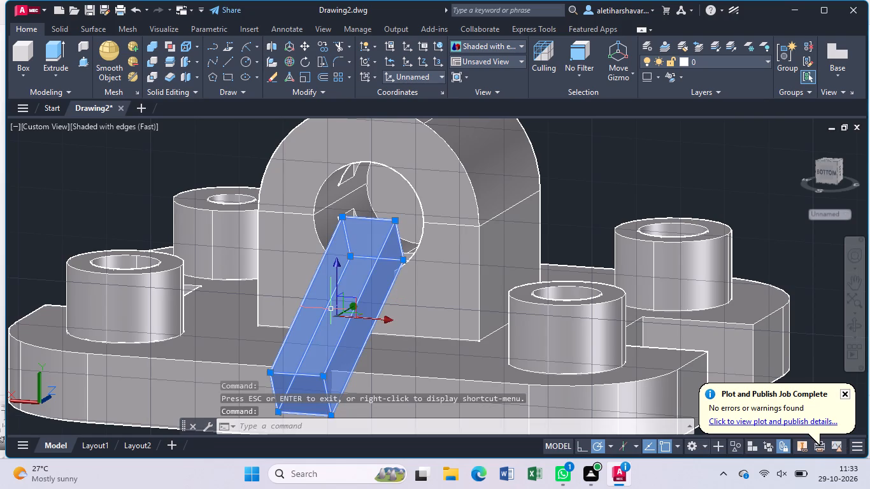
pyautogui.press('Delete')
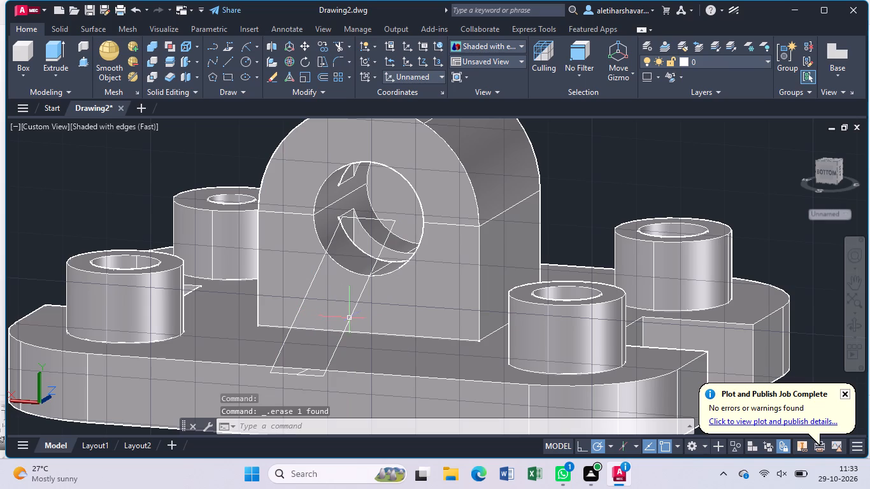
pyautogui.click(354, 316)
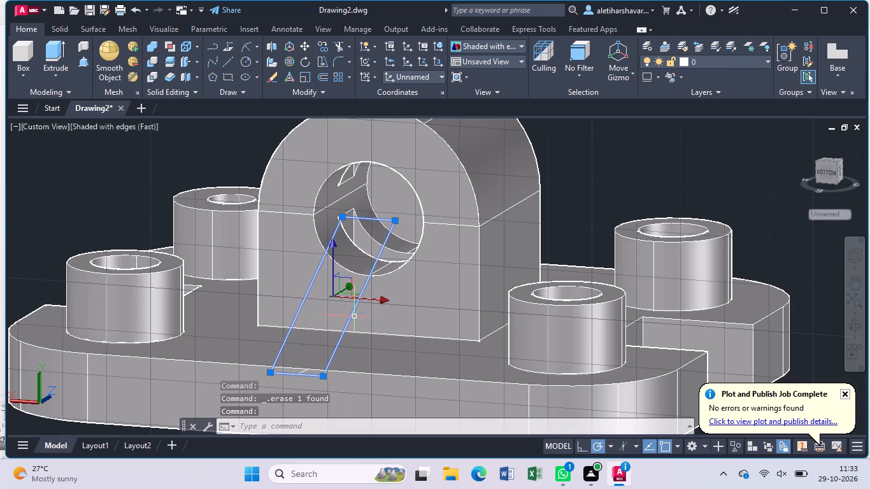
pyautogui.press('Delete')
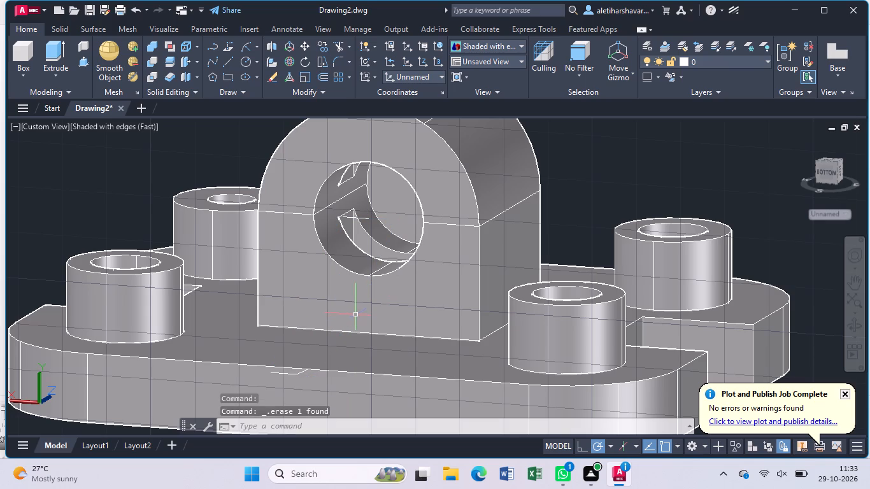
pyautogui.click(288, 376)
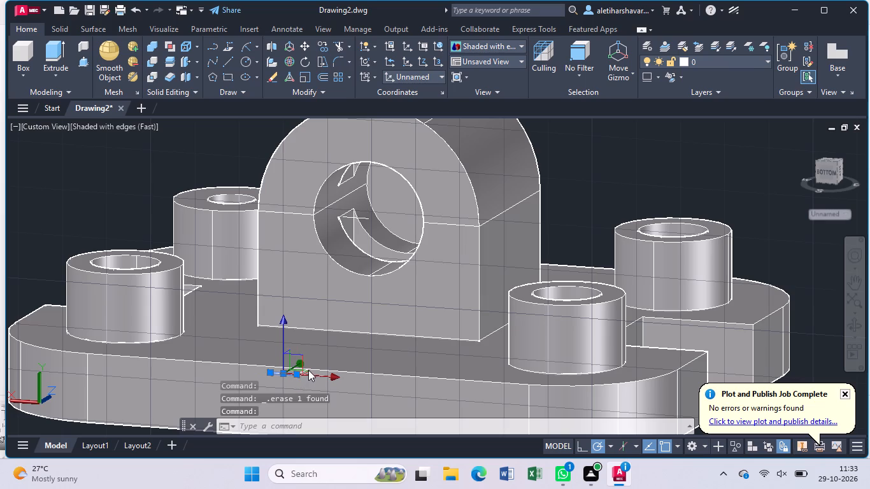
pyautogui.press('Delete')
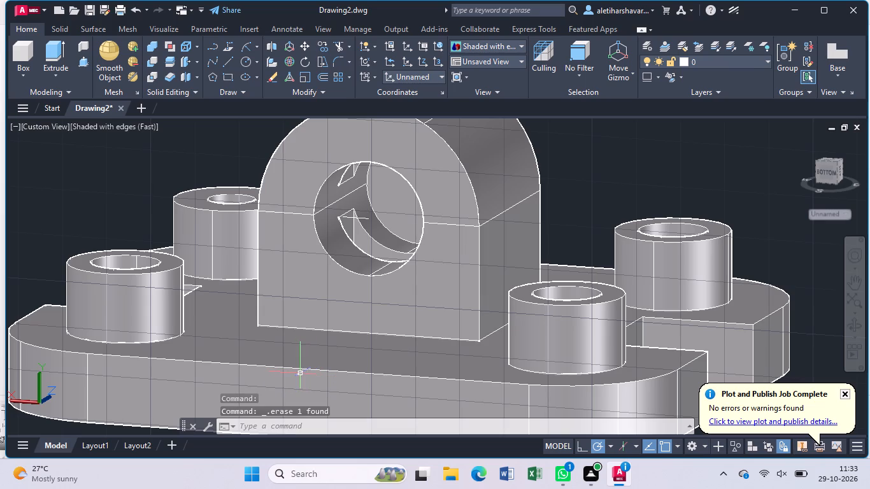
pyautogui.click(301, 373)
pyautogui.press('Delete')
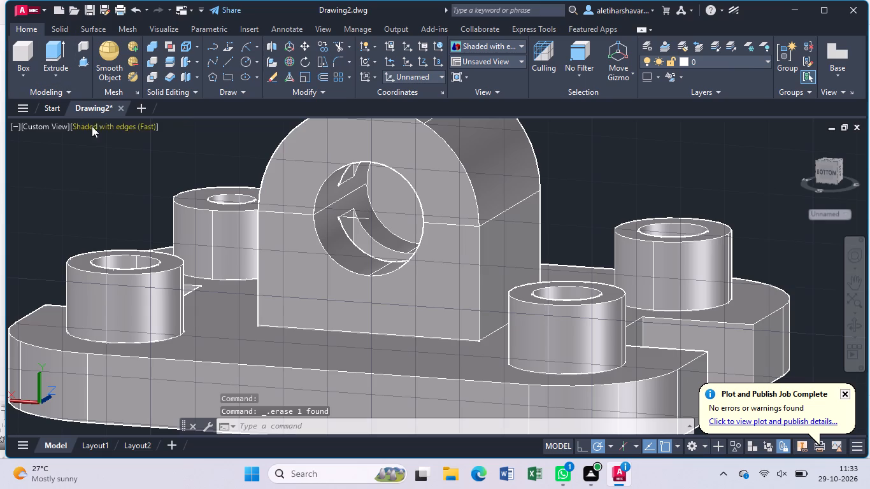
# Switch the visual style to 2D Wireframe and delete the leftover short horizontal line inside the bore.
pyautogui.click(124, 124)
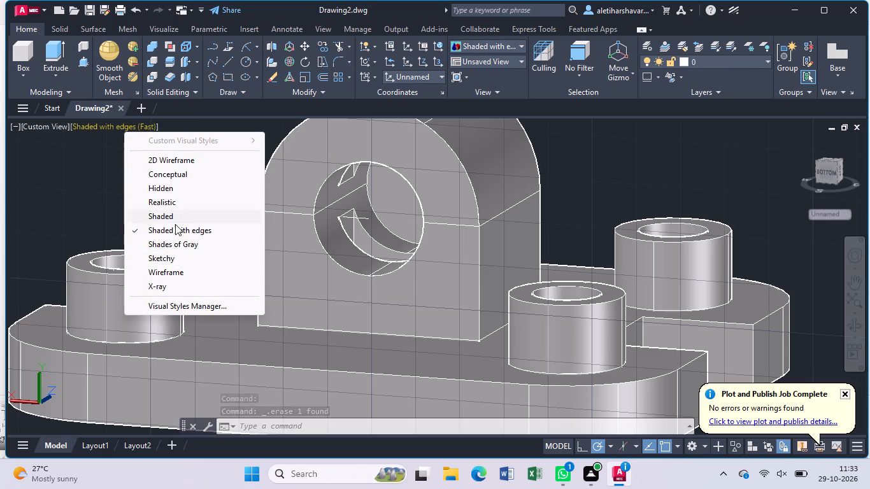
pyautogui.click(182, 162)
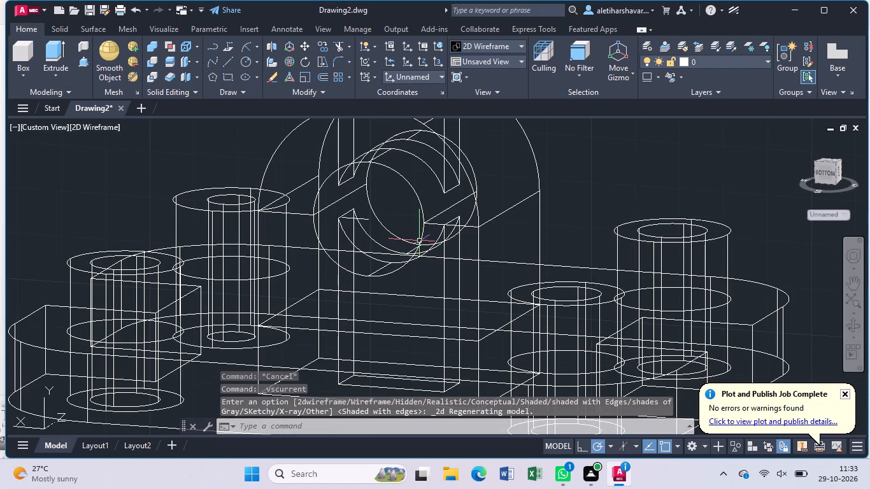
pyautogui.click(852, 328)
pyautogui.moveTo(638, 177); pyautogui.dragTo(623, 183)
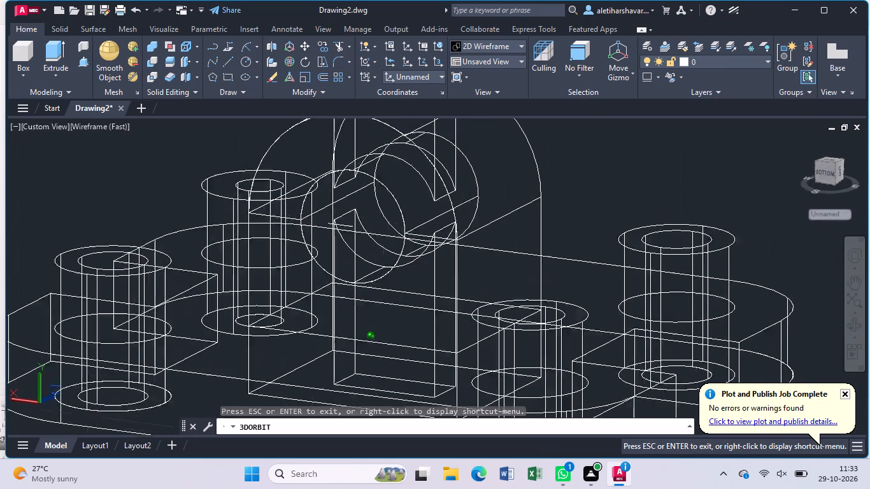
pyautogui.moveTo(623, 183); pyautogui.dragTo(506, 197)
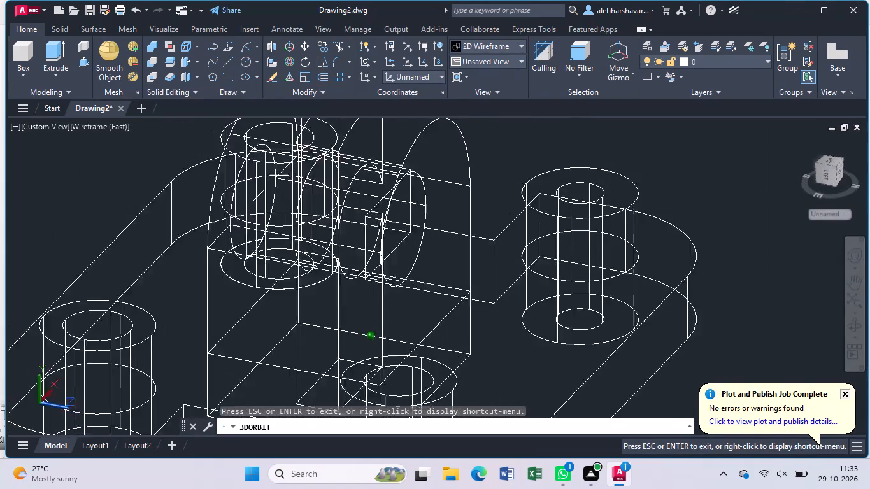
pyautogui.moveTo(506, 197); pyautogui.dragTo(427, 169)
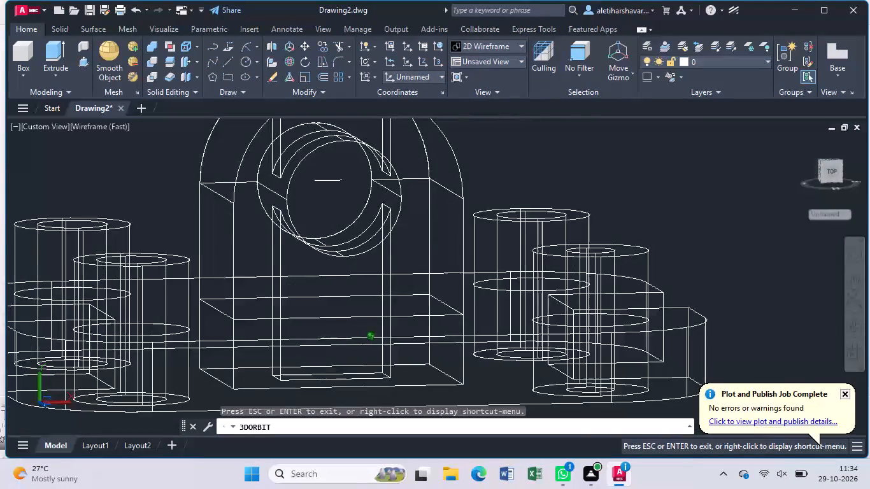
pyautogui.moveTo(427, 169); pyautogui.dragTo(404, 178)
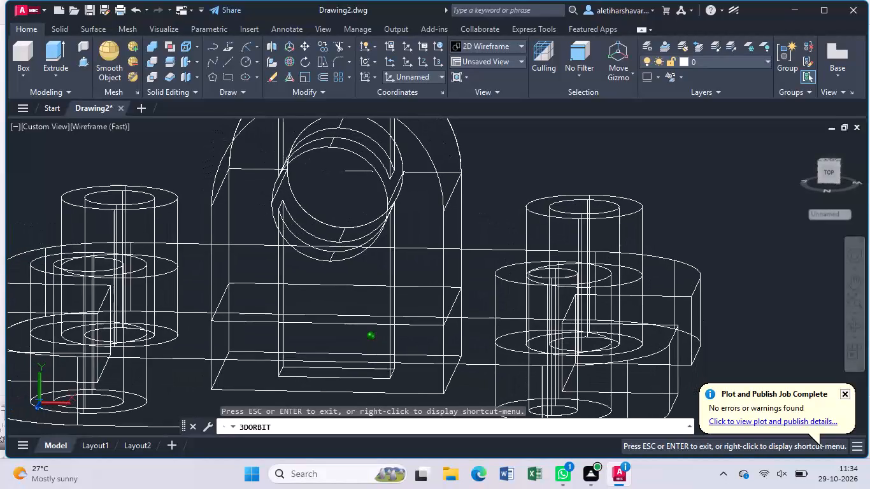
pyautogui.moveTo(404, 178); pyautogui.dragTo(406, 167)
pyautogui.press('Escape')
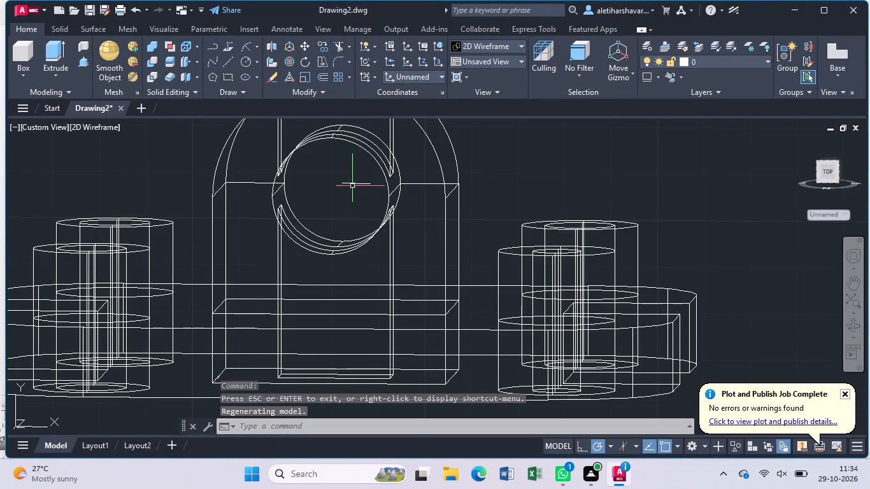
pyautogui.click(355, 184)
pyautogui.press('Delete')
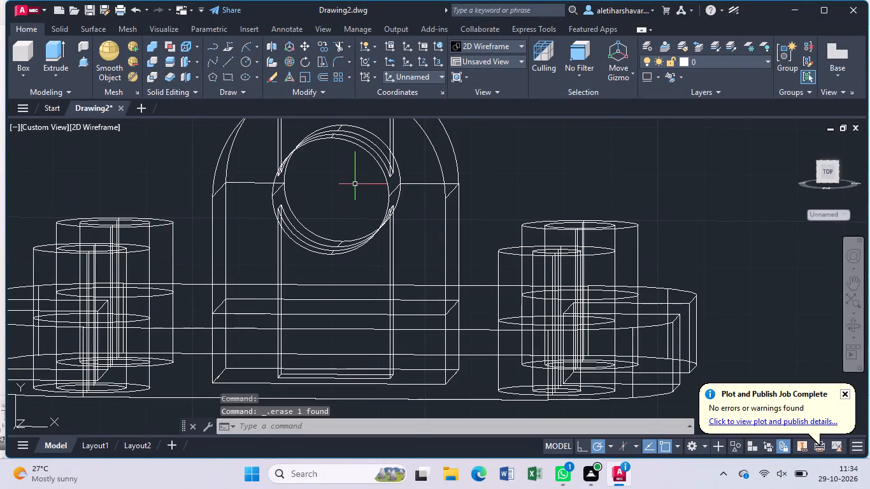
# Draw a horizontal line across the block's face, joining the two lower ends of its rounded top through the bore centre.
pyautogui.press('l')
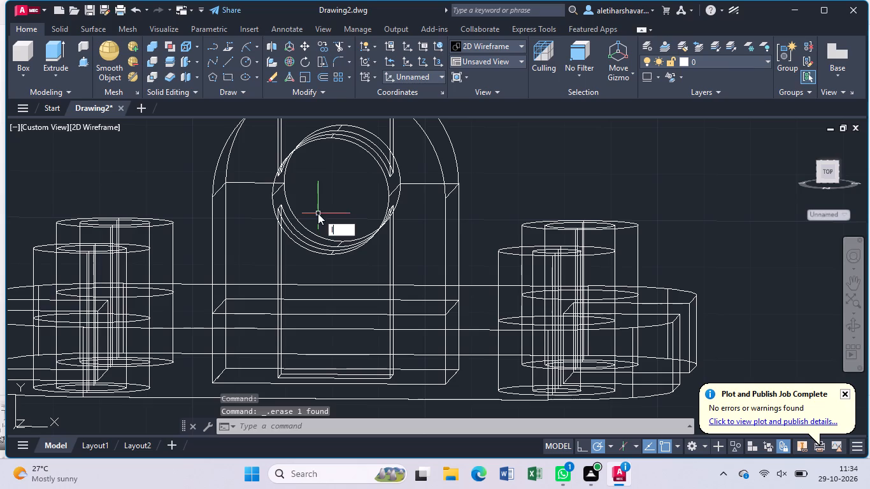
pyautogui.press('Return')
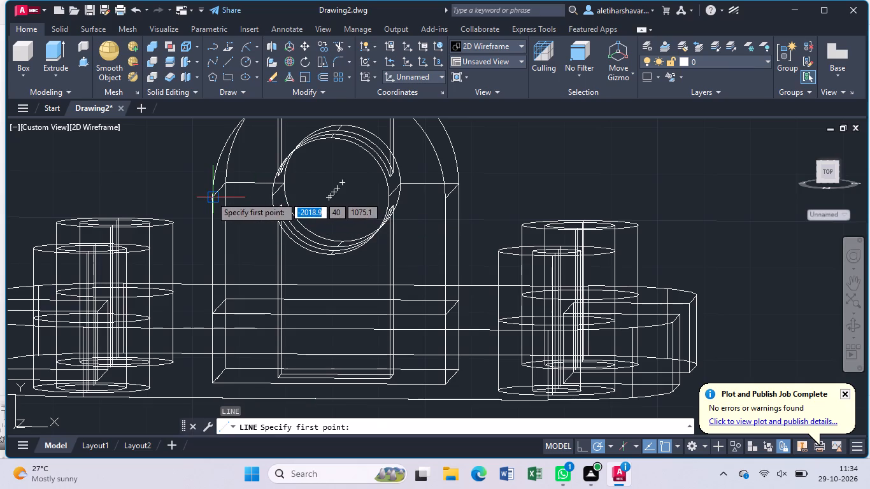
pyautogui.click(211, 196)
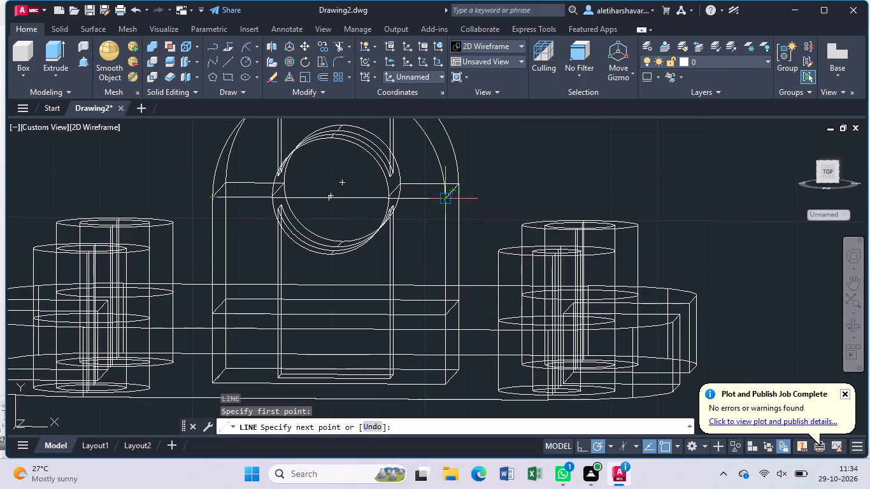
pyautogui.click(444, 197)
pyautogui.press('Escape')
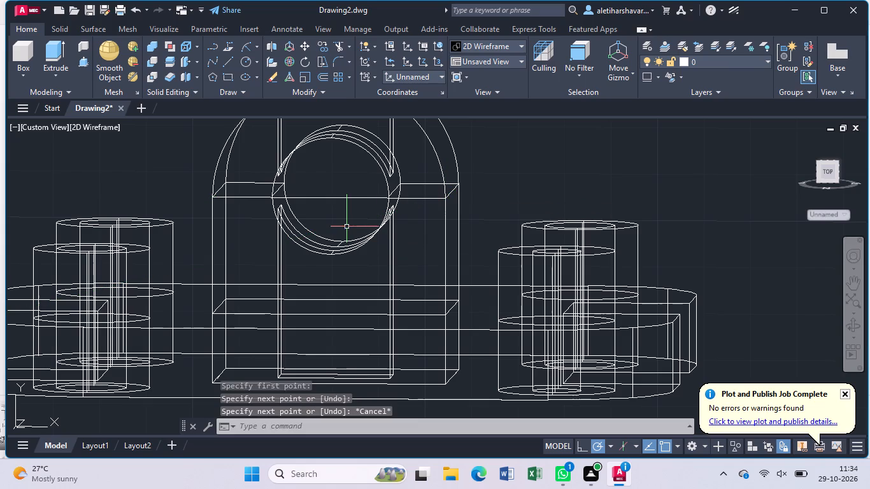
# Set the Back view to align the drawing plane with the block's face.
pyautogui.click(49, 127)
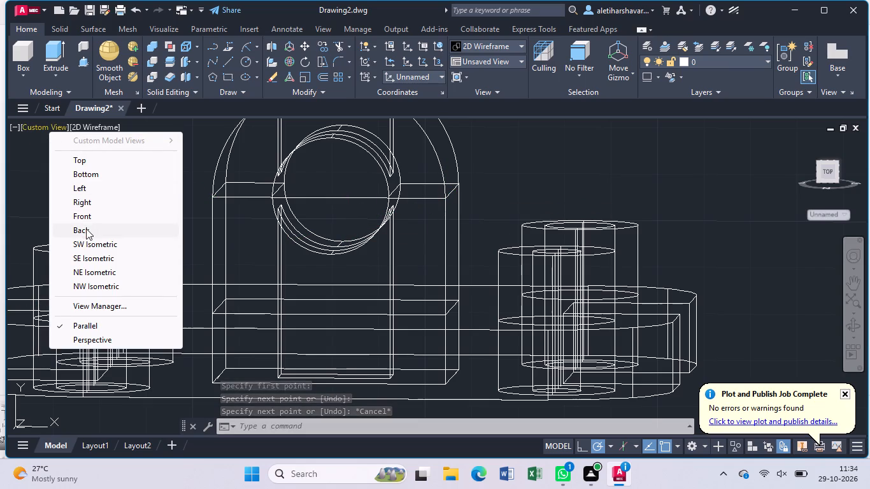
pyautogui.click(86, 229)
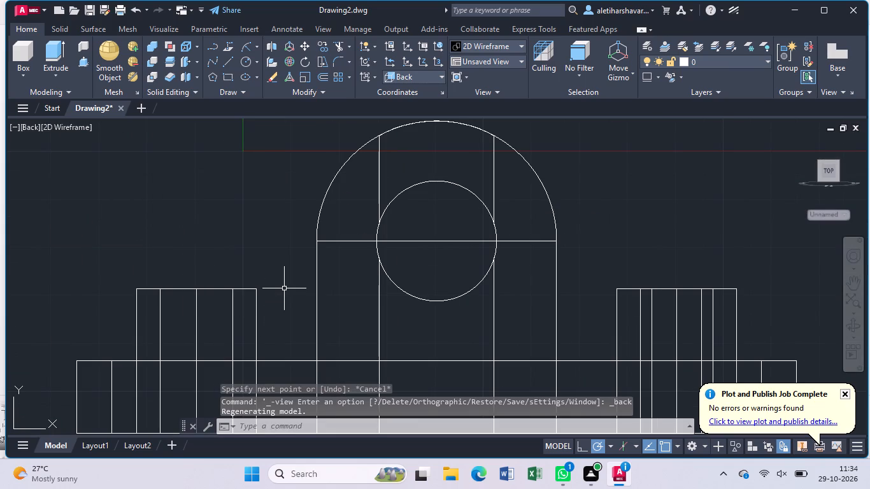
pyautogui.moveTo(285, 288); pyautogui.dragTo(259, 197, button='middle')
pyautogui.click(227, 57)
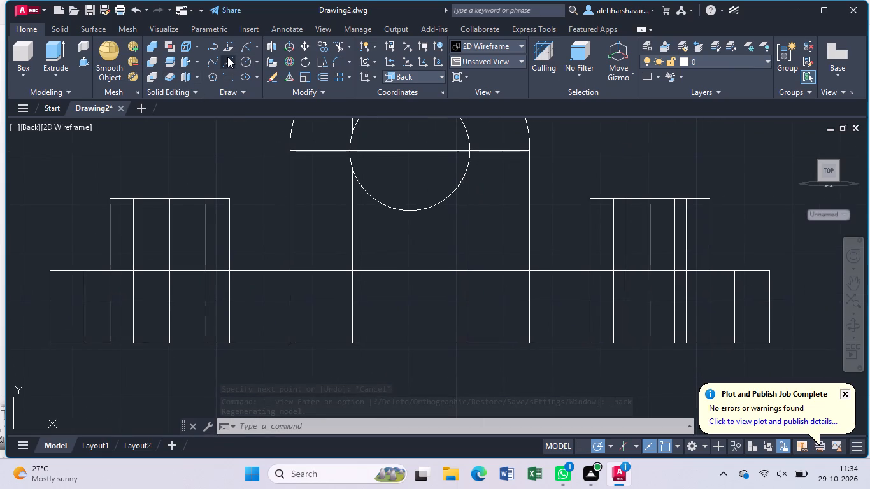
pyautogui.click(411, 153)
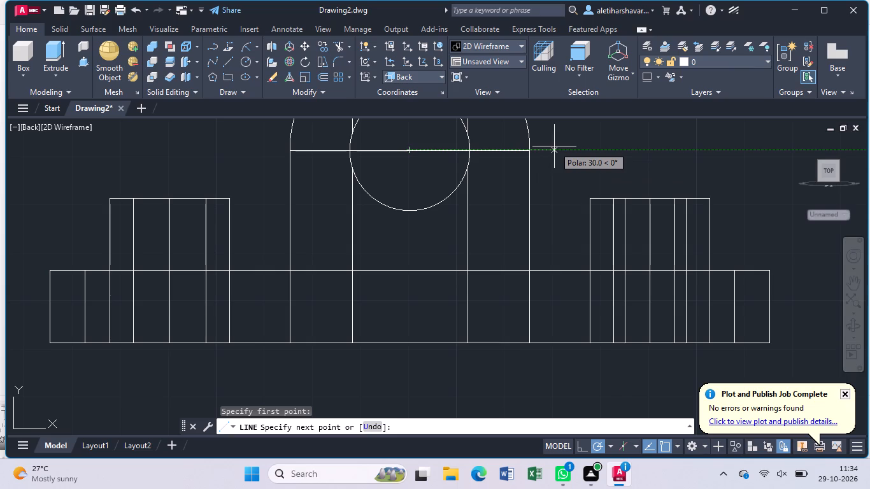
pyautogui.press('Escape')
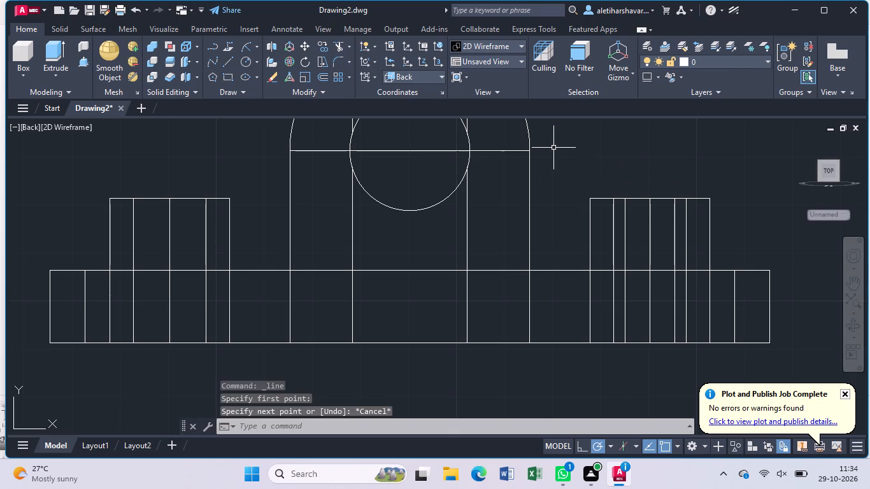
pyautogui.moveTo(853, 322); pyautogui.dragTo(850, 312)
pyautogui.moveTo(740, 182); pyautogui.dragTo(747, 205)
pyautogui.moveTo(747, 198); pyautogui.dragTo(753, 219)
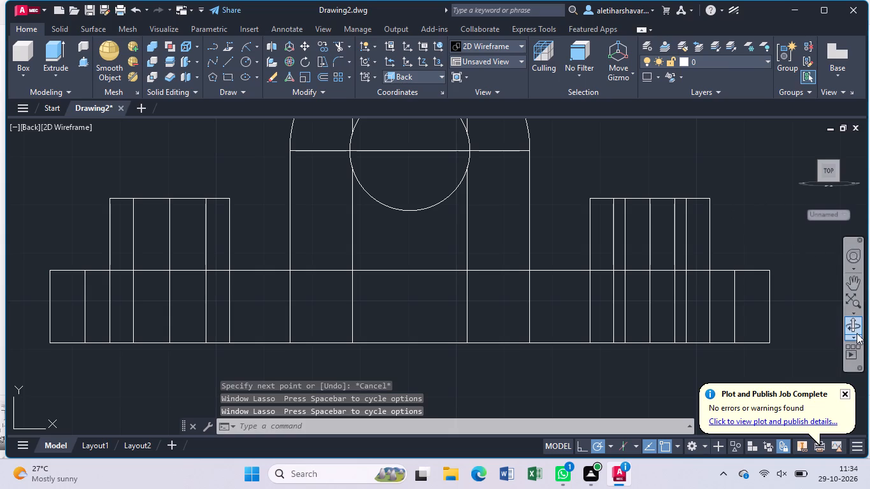
# Draw connected lines from the cross line's midpoint: 6 mm right, a freehand height up, 12 mm left, and about 5 mm down past the cross line.
pyautogui.click(856, 328)
pyautogui.moveTo(718, 171); pyautogui.dragTo(721, 181)
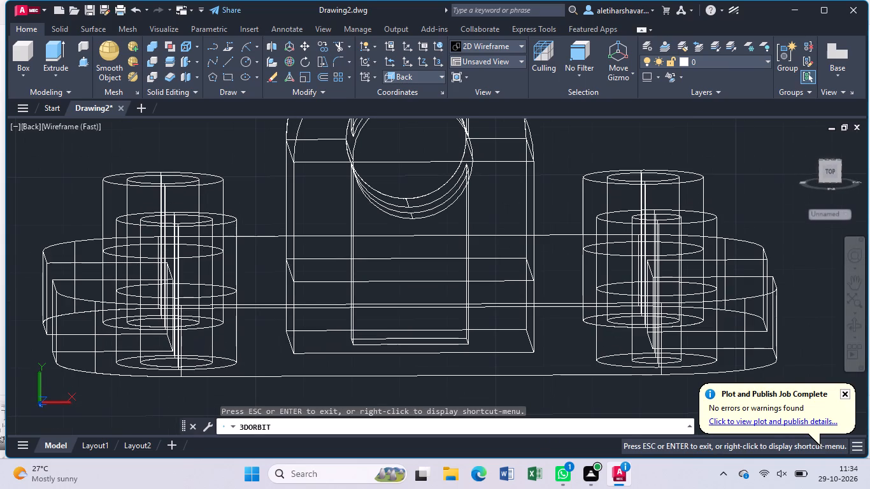
pyautogui.press('Escape')
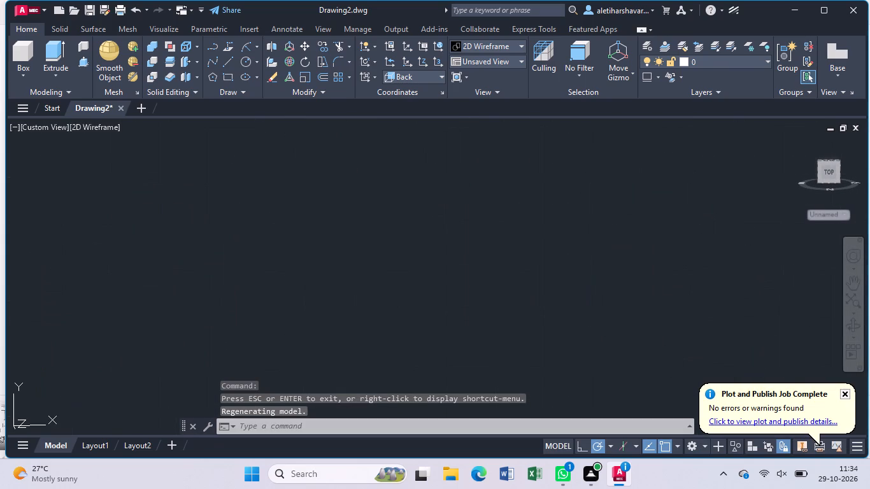
pyautogui.press('l')
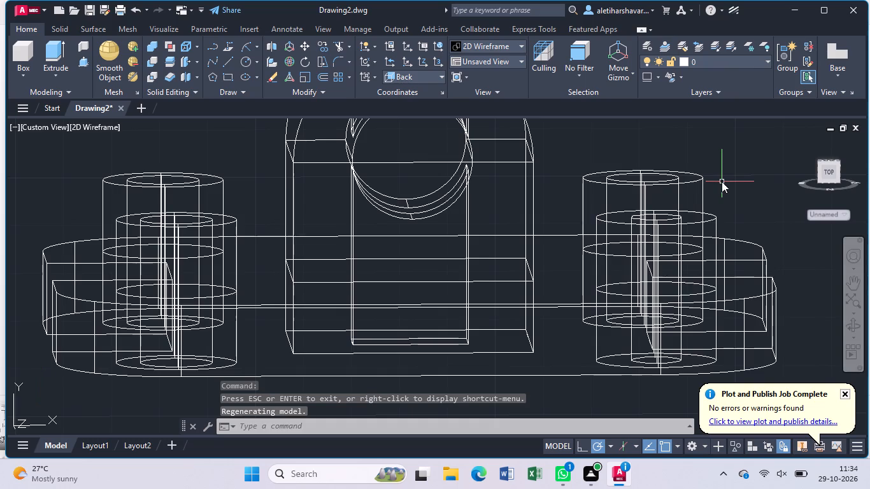
pyautogui.press('Return')
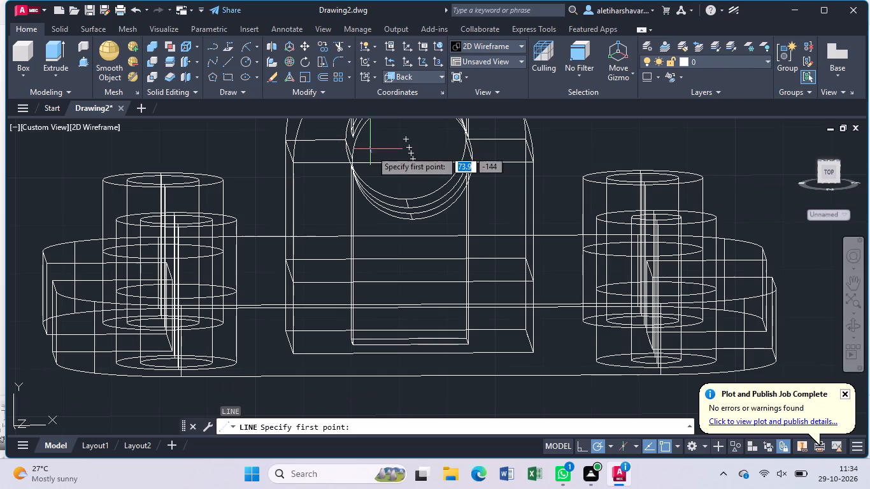
pyautogui.click(410, 165)
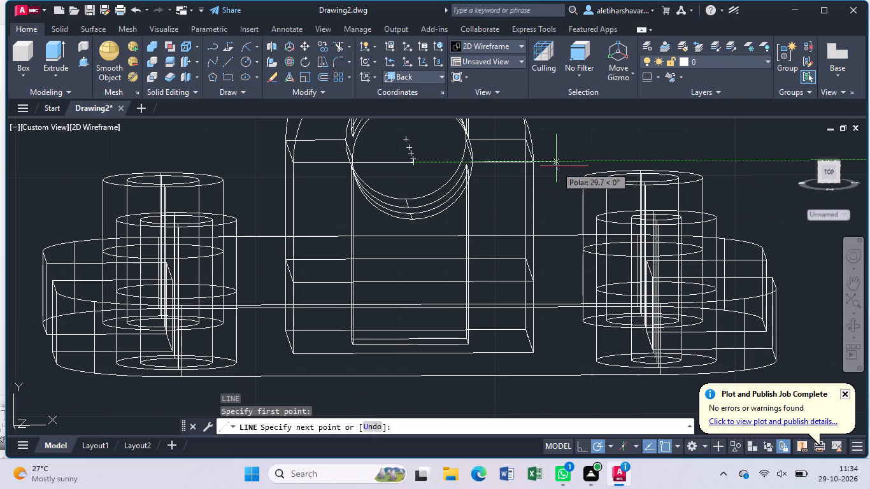
pyautogui.press('6')
pyautogui.press('Return')
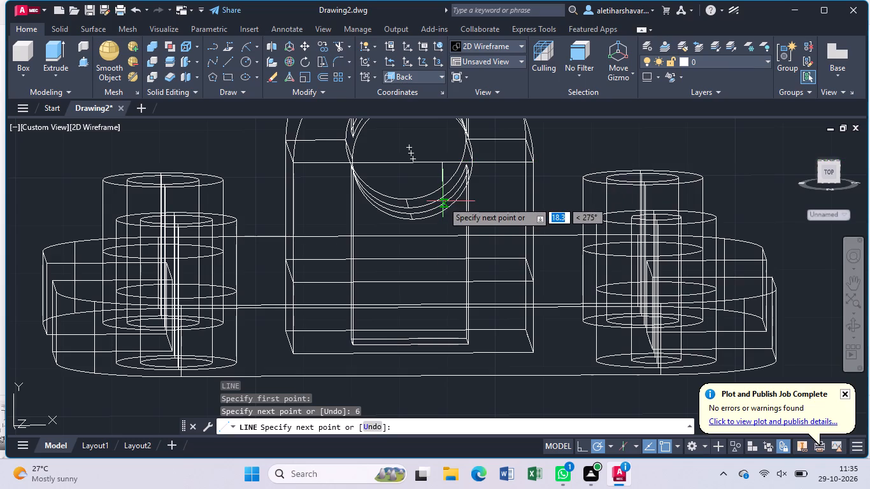
pyautogui.click(443, 146)
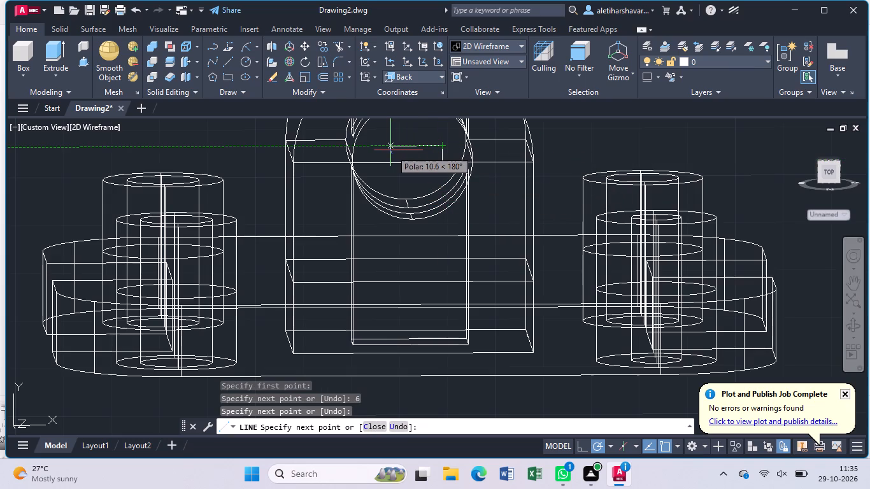
pyautogui.write('12')
pyautogui.press('Return')
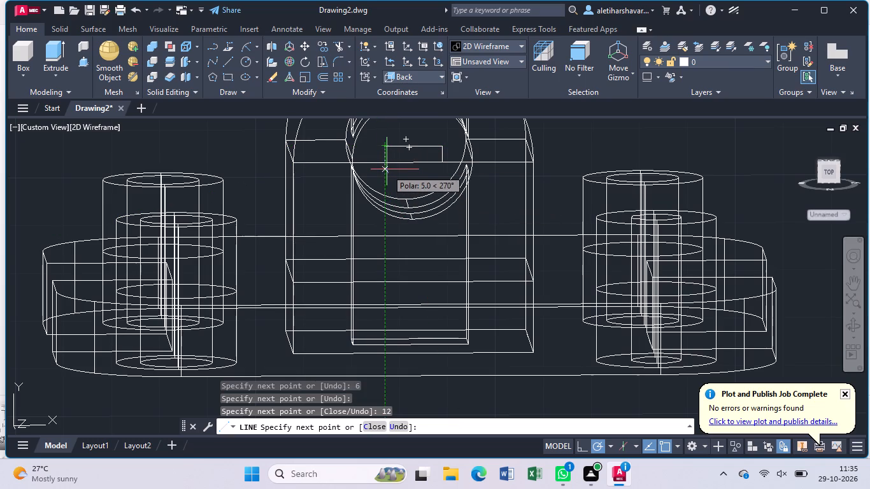
pyautogui.click(387, 169)
pyautogui.press('Escape')
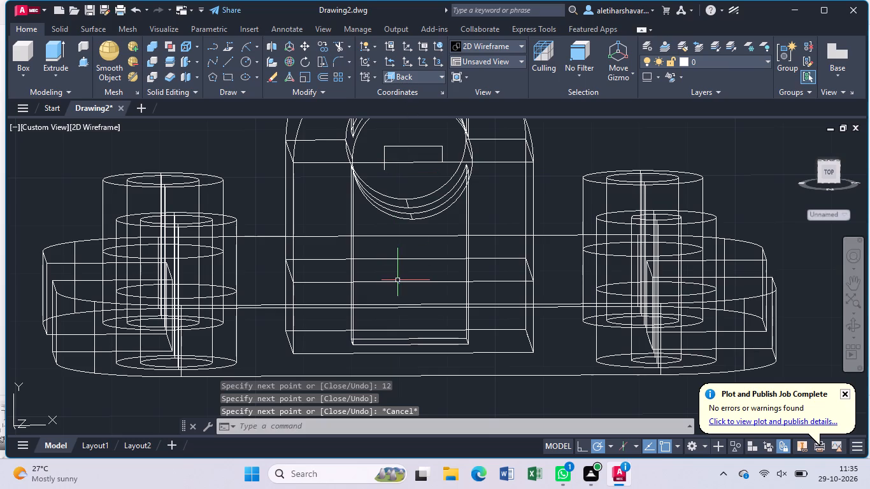
# Draw connected lines from the midpoint of the base's long upper edge: 6 mm right, about 5 mm up, 12 mm left, and down to the edge.
pyautogui.click(855, 326)
pyautogui.moveTo(776, 235); pyautogui.dragTo(778, 190)
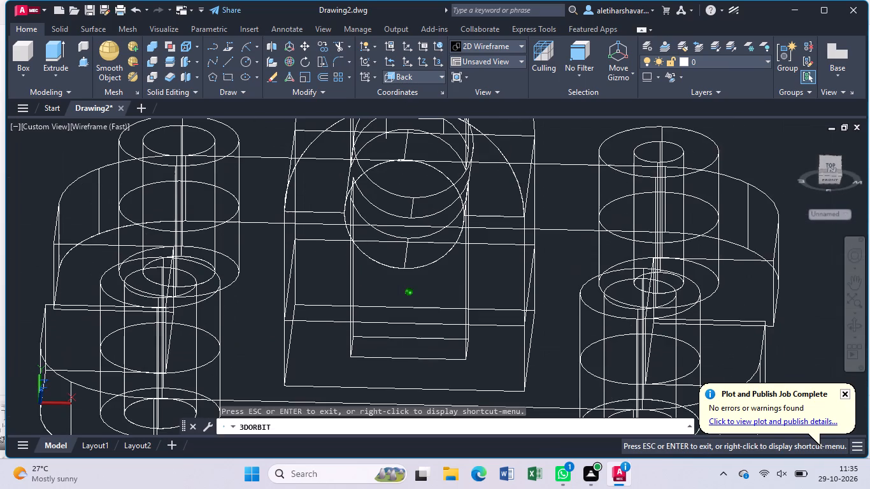
pyautogui.moveTo(778, 190); pyautogui.dragTo(781, 185)
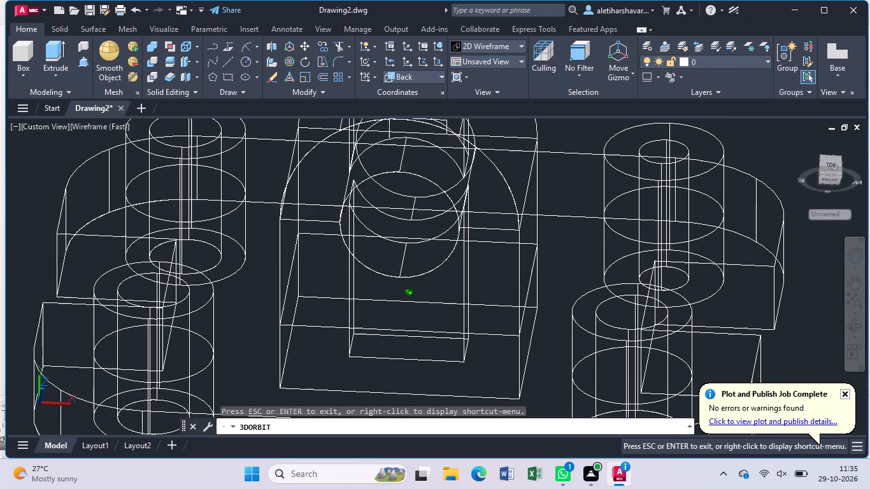
pyautogui.moveTo(781, 185); pyautogui.dragTo(780, 192)
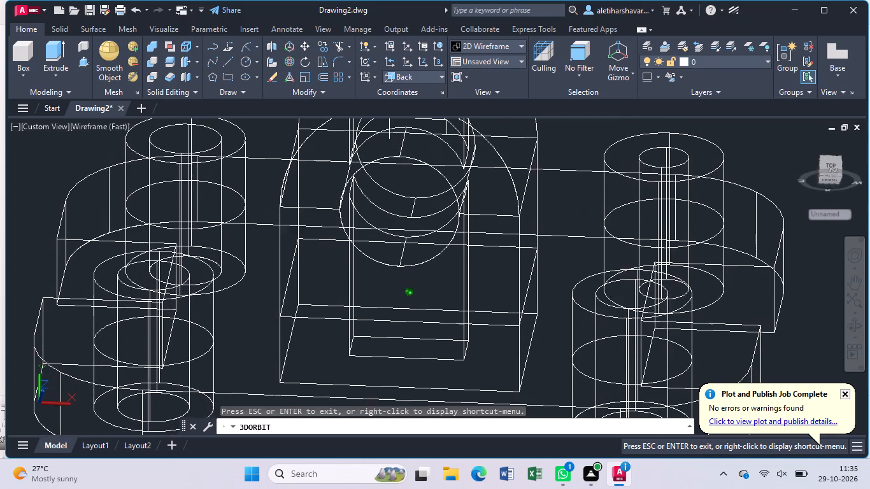
pyautogui.moveTo(780, 192); pyautogui.dragTo(780, 194)
pyautogui.press('Escape')
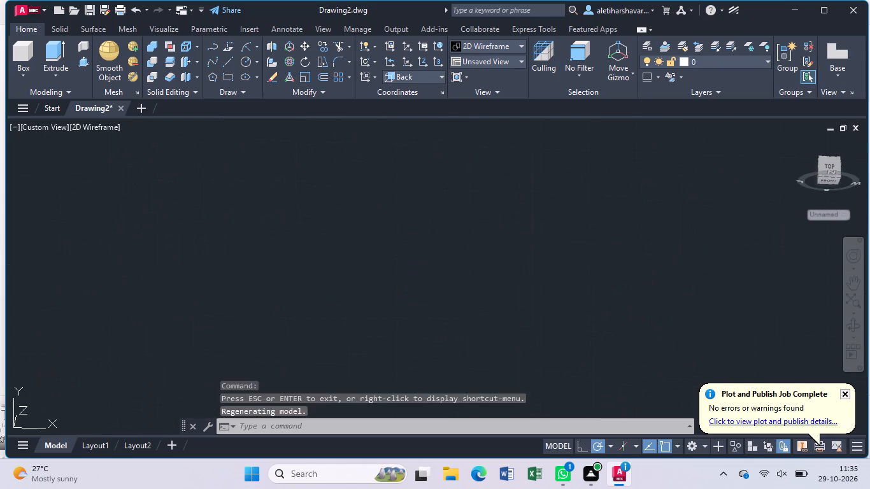
pyautogui.press('l')
pyautogui.press('Return')
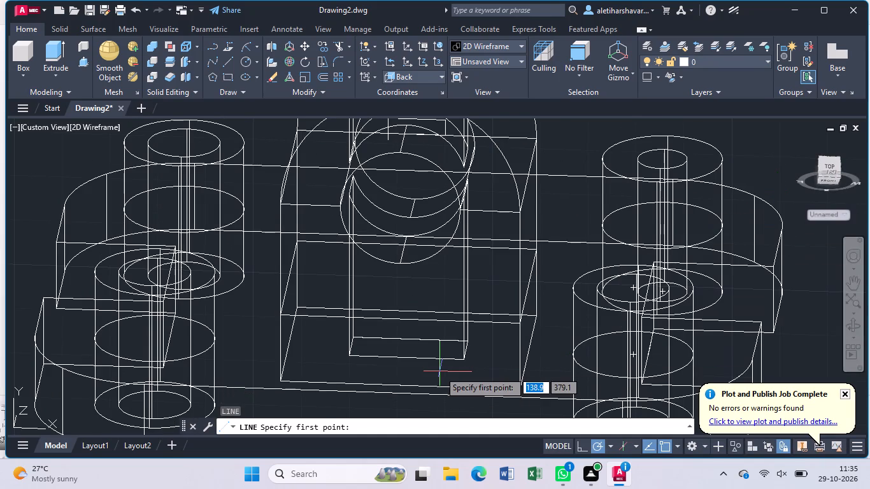
pyautogui.click(384, 394)
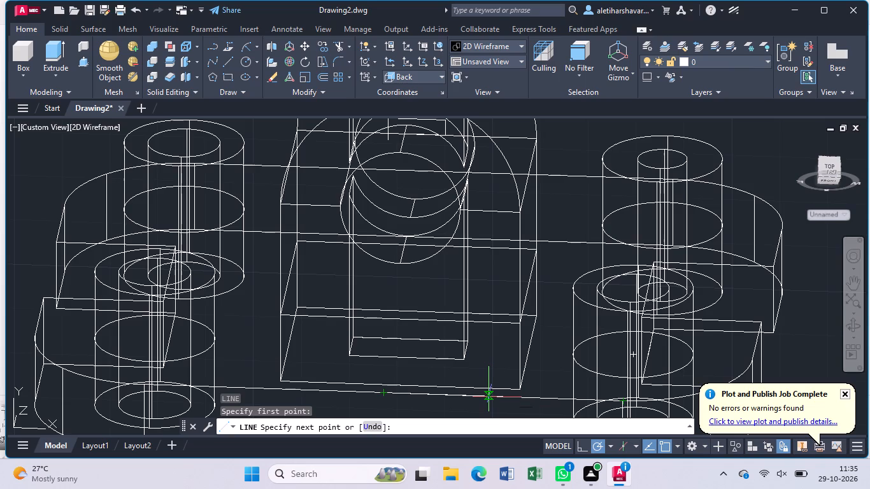
pyautogui.press('6')
pyautogui.press('Return')
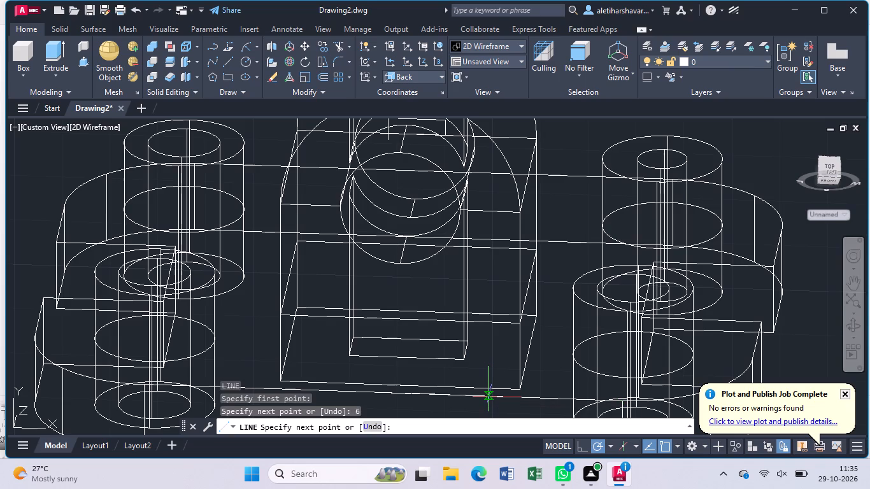
pyautogui.click(413, 372)
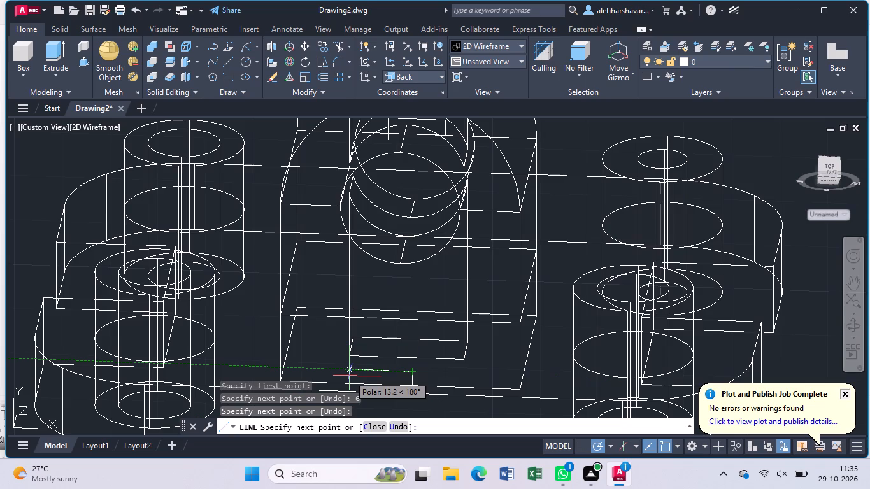
pyautogui.write('12')
pyautogui.press('Return')
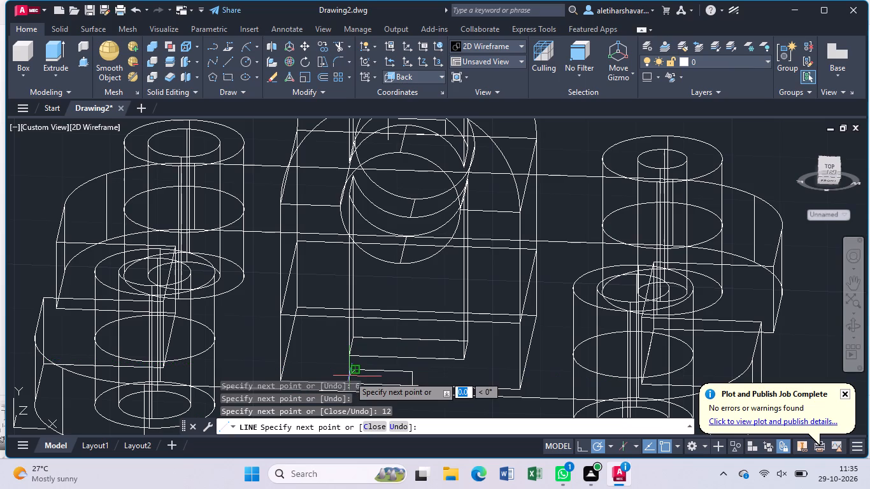
pyautogui.moveTo(348, 376); pyautogui.dragTo(353, 304, button='middle')
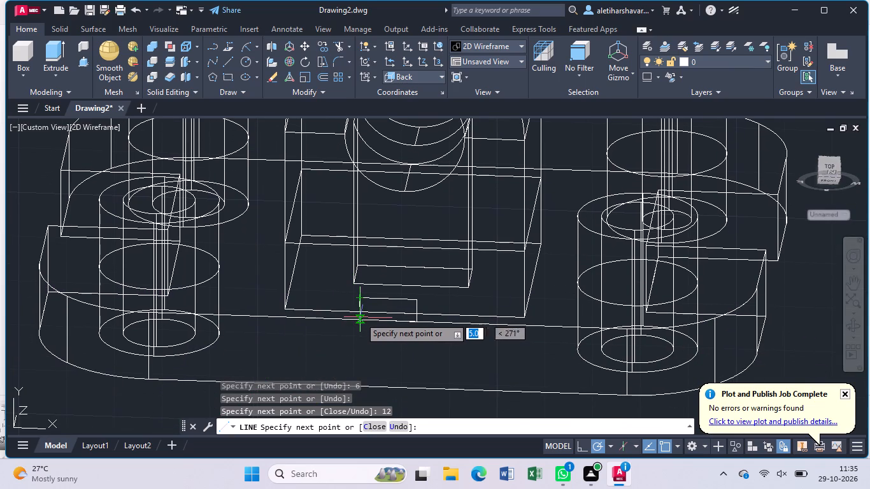
pyautogui.click(359, 320)
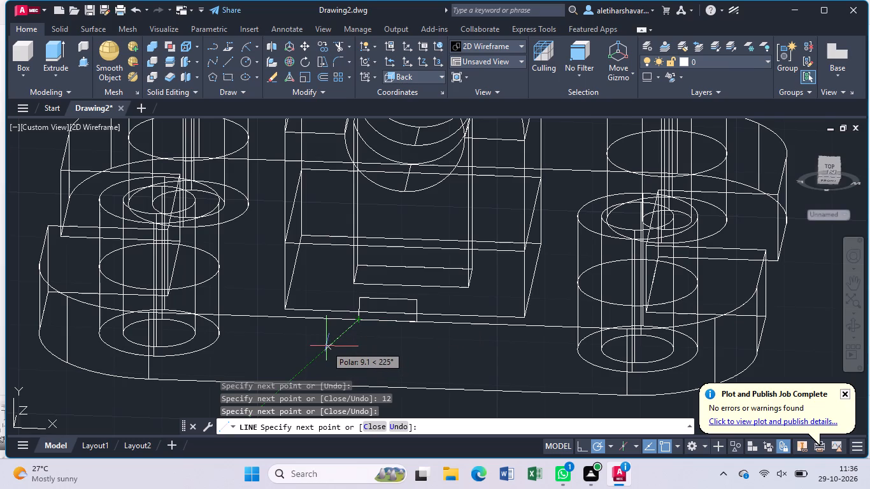
pyautogui.press('Escape')
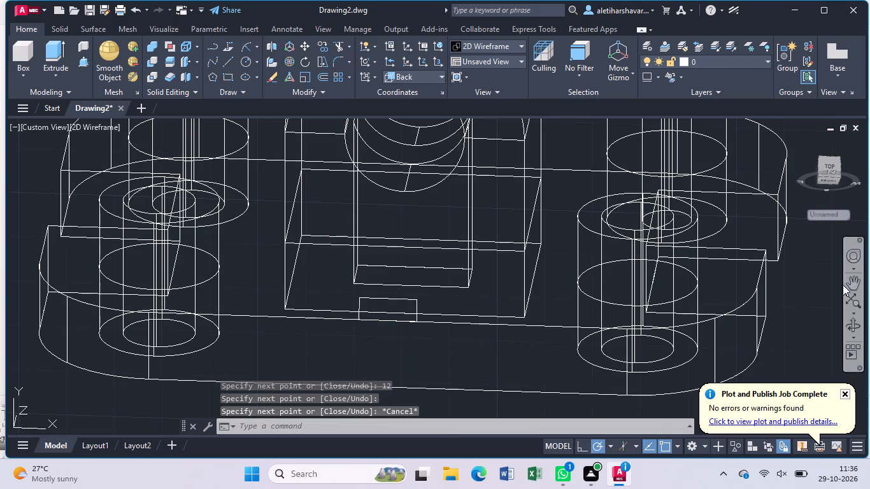
# Set the Back view to see the block's face and both small profiles straight on.
pyautogui.click(862, 323)
pyautogui.moveTo(713, 322); pyautogui.dragTo(715, 320)
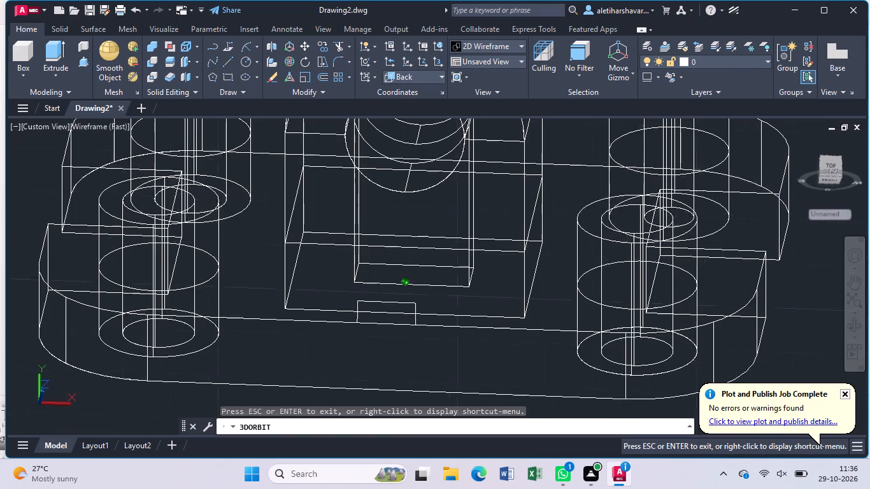
pyautogui.moveTo(715, 320); pyautogui.dragTo(745, 248)
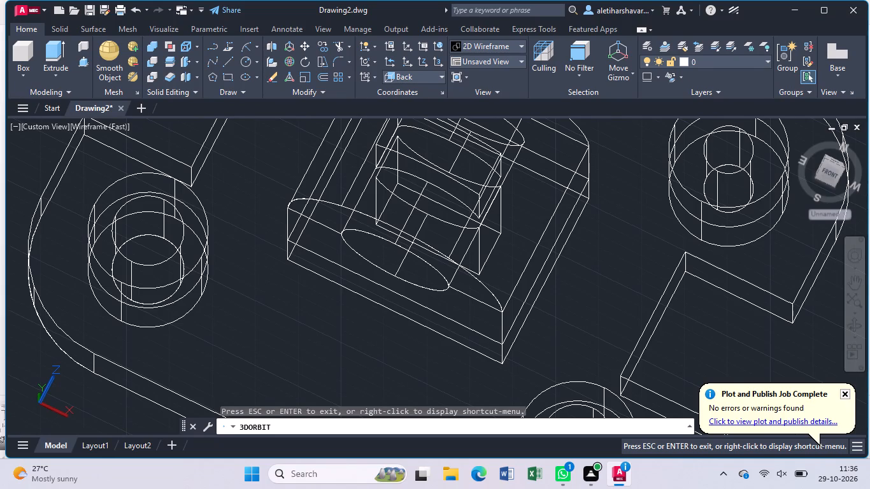
pyautogui.press('Escape')
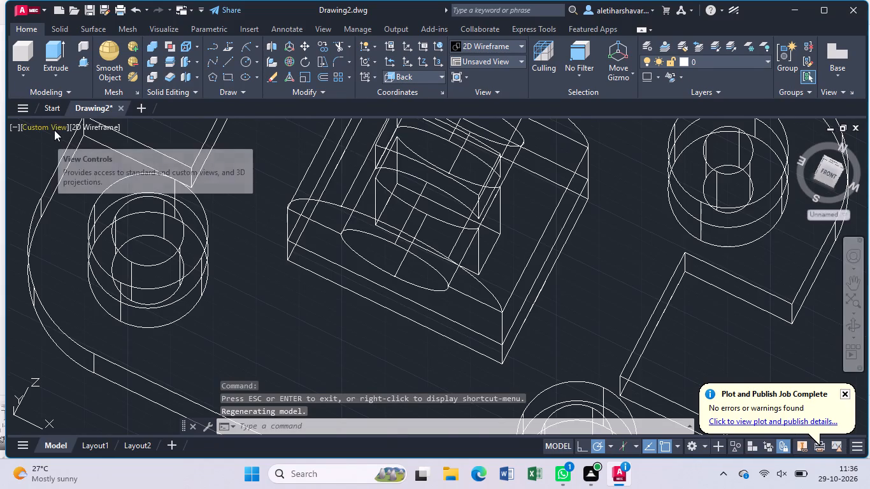
pyautogui.click(55, 127)
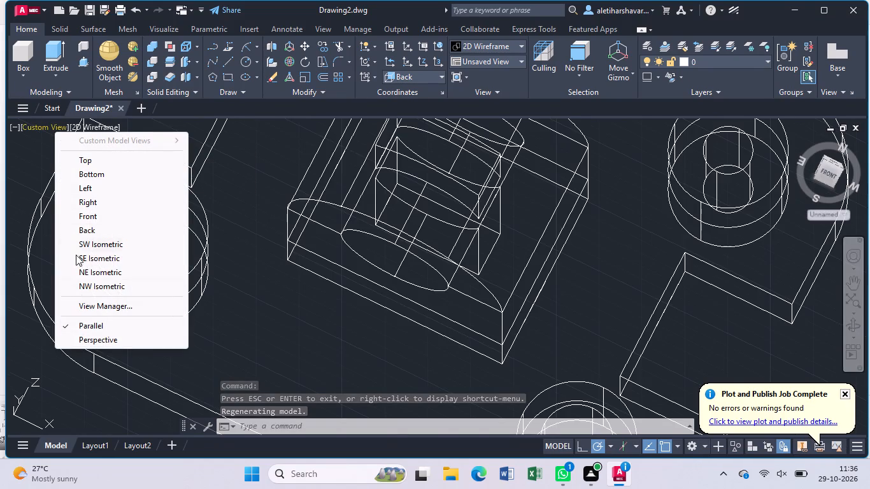
pyautogui.click(103, 235)
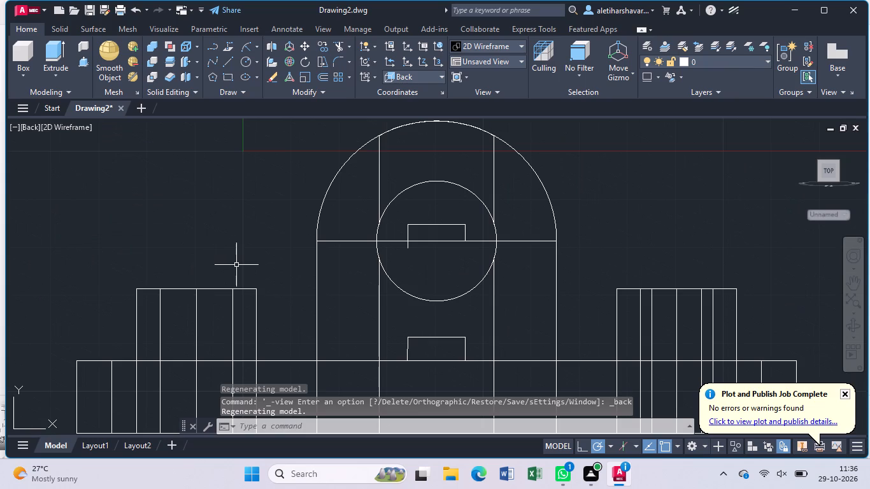
# Draw two vertical lines from the cross line to the base's upper edge, joining the matching sides of the bore profile and lower profile.
pyautogui.press('l')
pyautogui.press('Return')
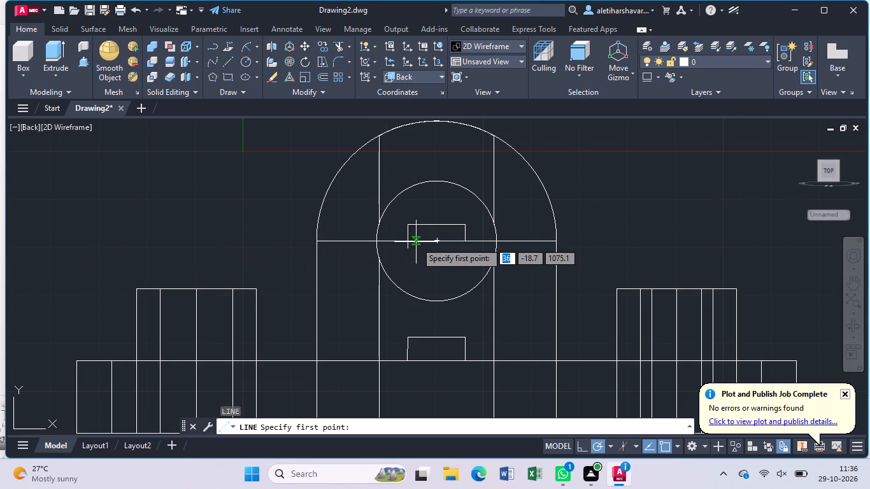
pyautogui.click(409, 243)
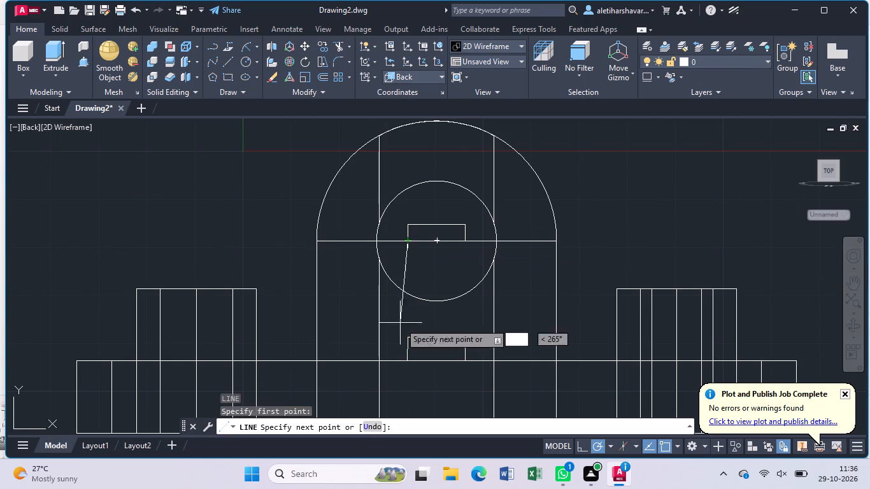
pyautogui.click(404, 362)
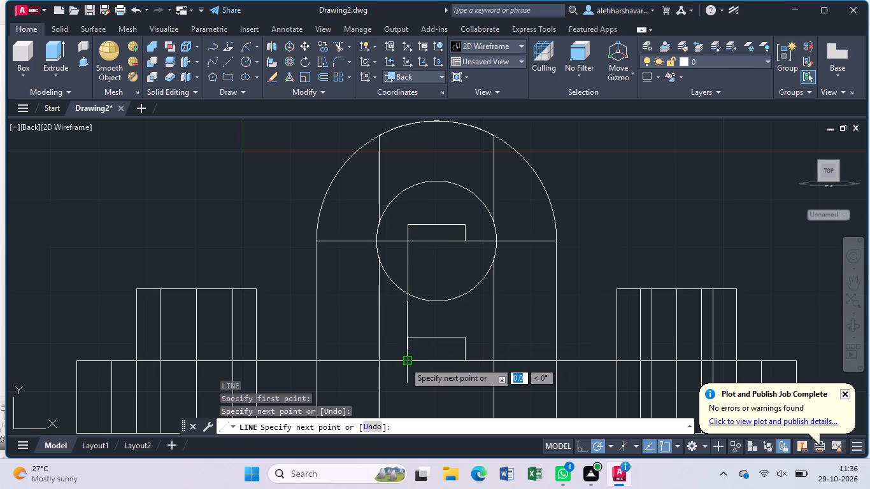
pyautogui.press('Escape')
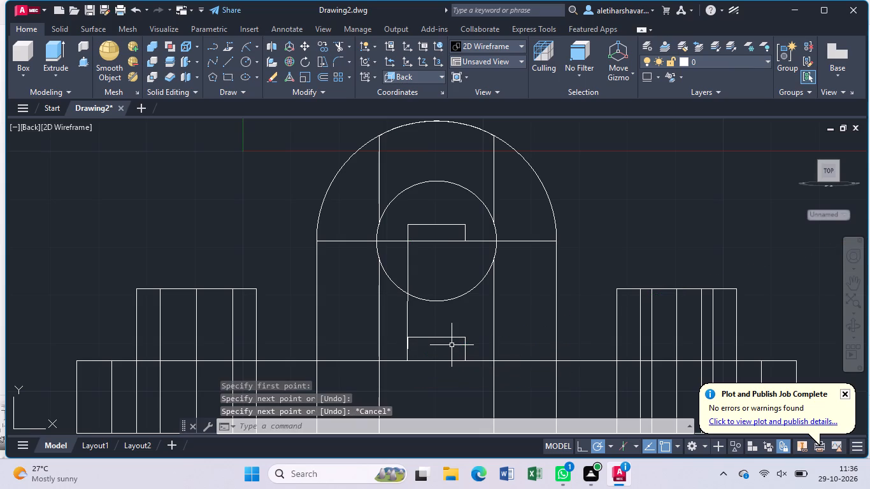
pyautogui.press('l')
pyautogui.press('Return')
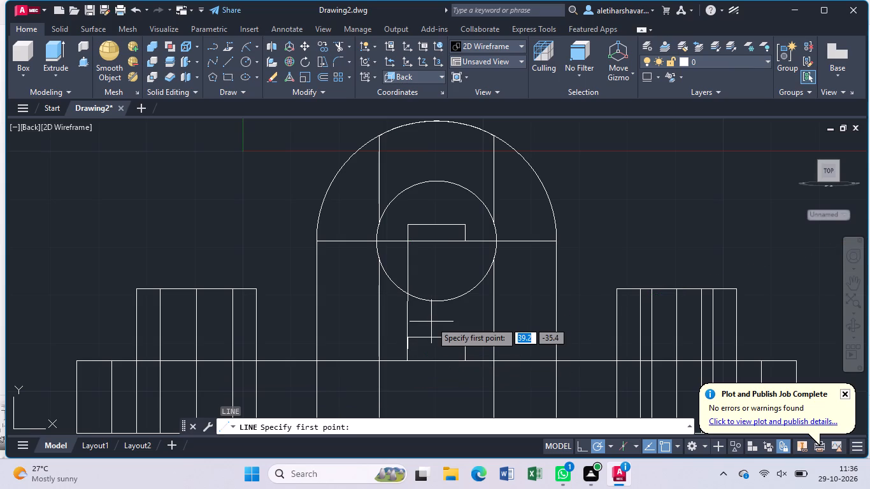
pyautogui.click(467, 243)
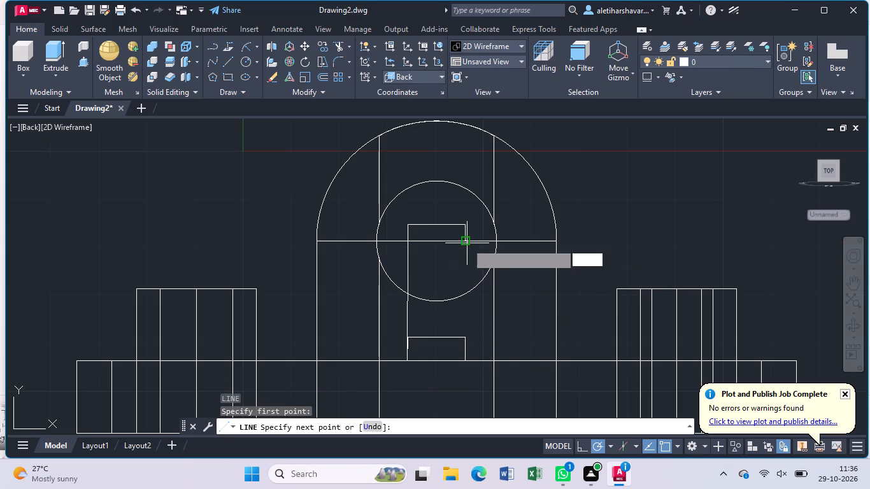
pyautogui.click(467, 358)
pyautogui.press('Escape')
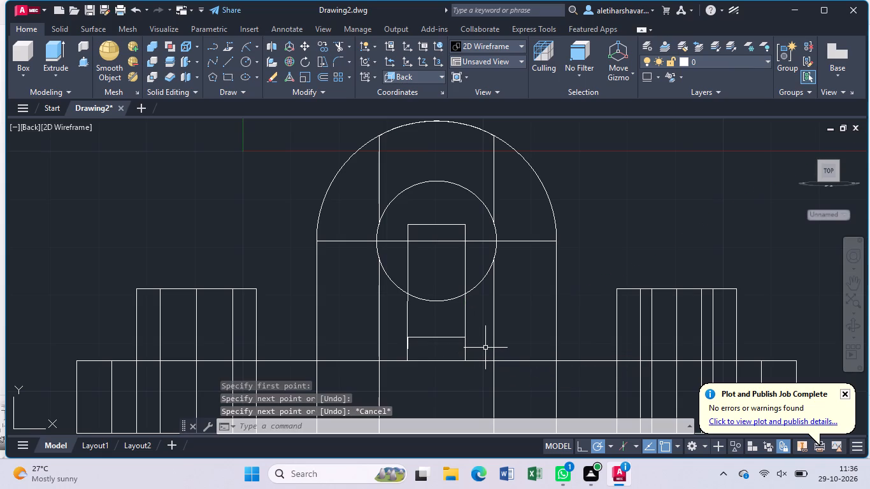
# Delete the lower profile's top line, plus the bore profile's top line and its two short side lines.
pyautogui.click(435, 337)
pyautogui.click(437, 225)
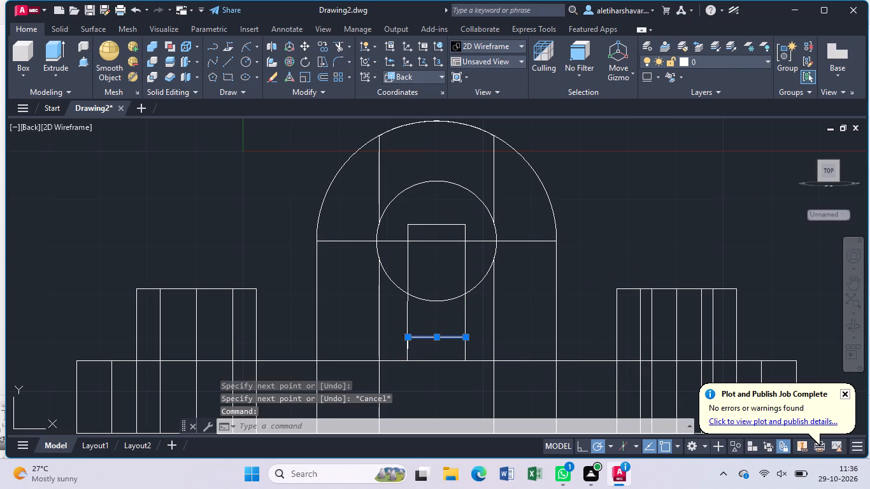
pyautogui.click(407, 235)
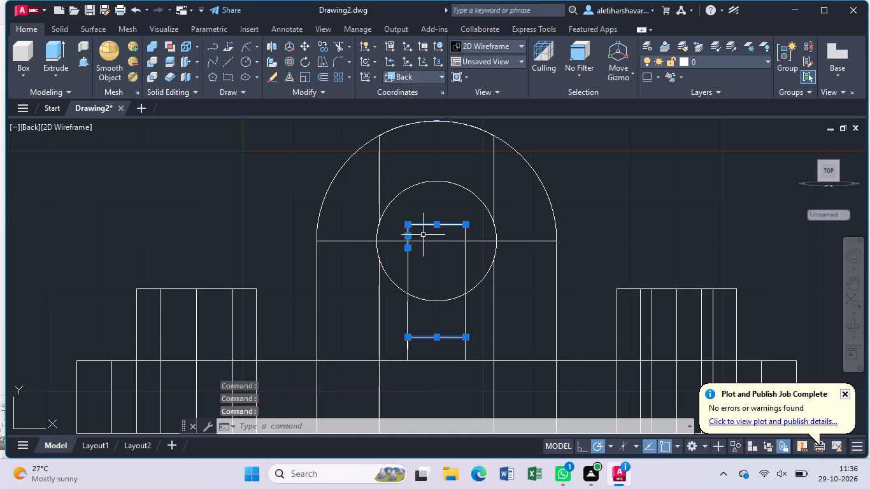
pyautogui.click(466, 235)
pyautogui.click(467, 353)
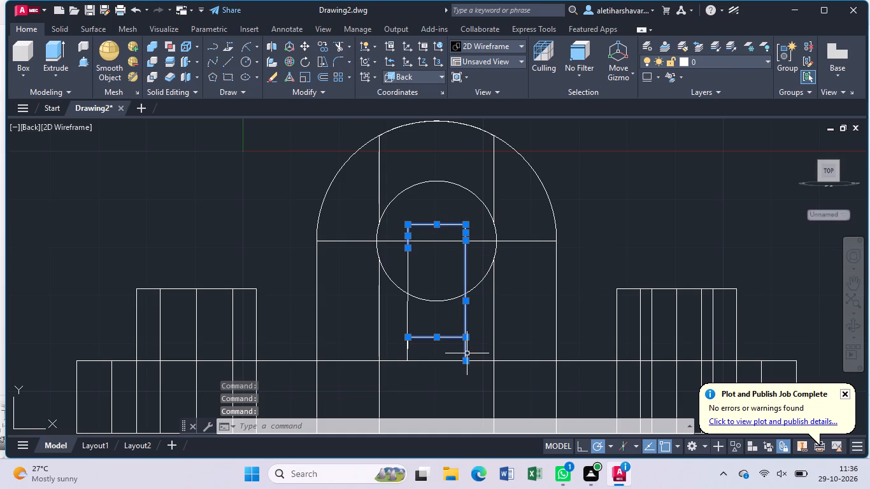
pyautogui.keyDown('shift'); pyautogui.click(467, 353); pyautogui.keyUp('shift')
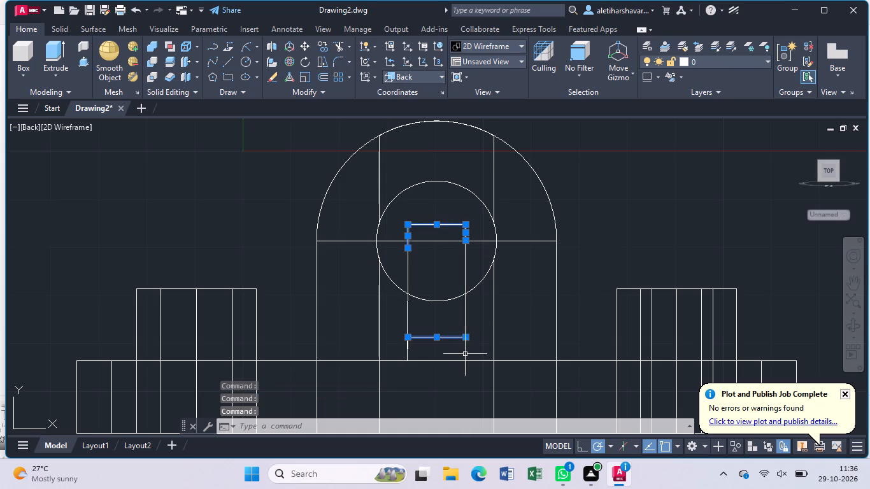
pyautogui.keyDown('shift'); pyautogui.click(409, 347); pyautogui.keyUp('shift')
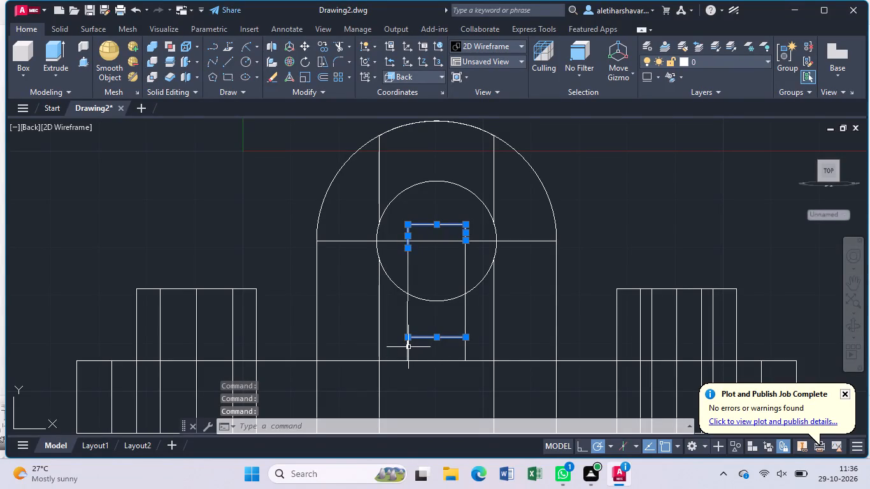
pyautogui.keyDown('shift'); pyautogui.click(408, 347); pyautogui.keyUp('shift')
pyautogui.keyDown('shift'); pyautogui.click(408, 345); pyautogui.keyUp('shift')
pyautogui.click(408, 345)
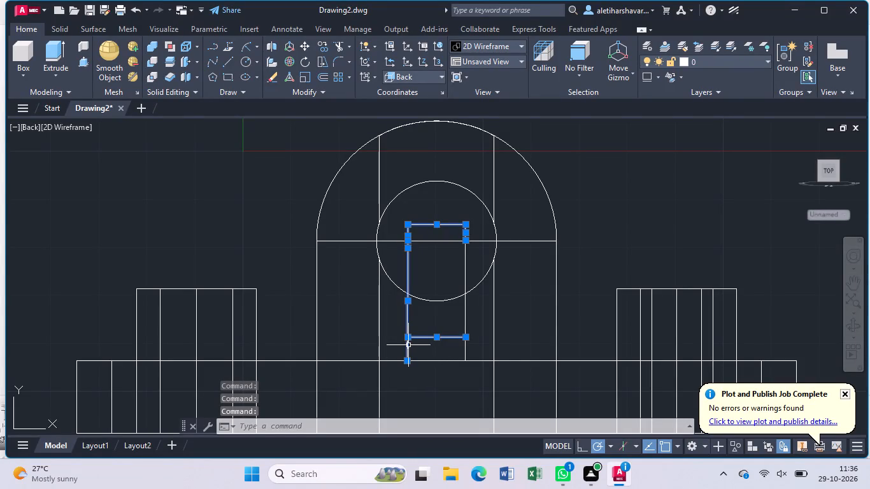
pyautogui.keyDown('shift'); pyautogui.click(409, 345); pyautogui.keyUp('shift')
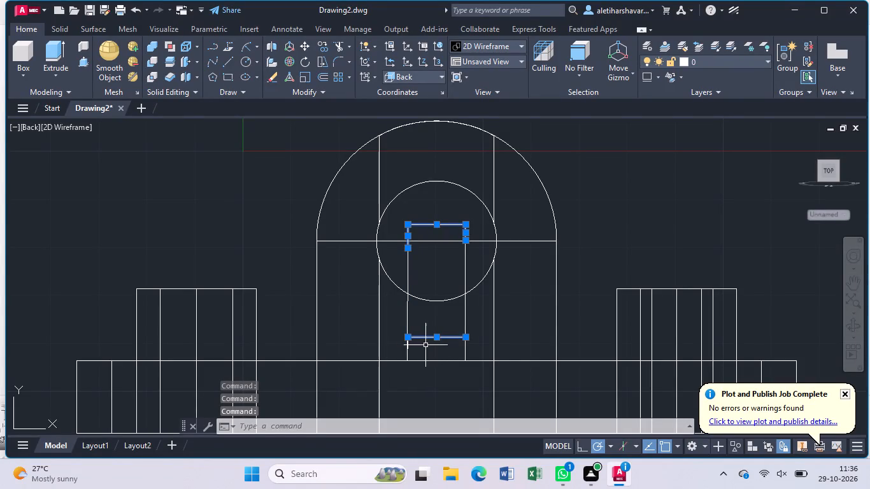
pyautogui.press('BackSpace')
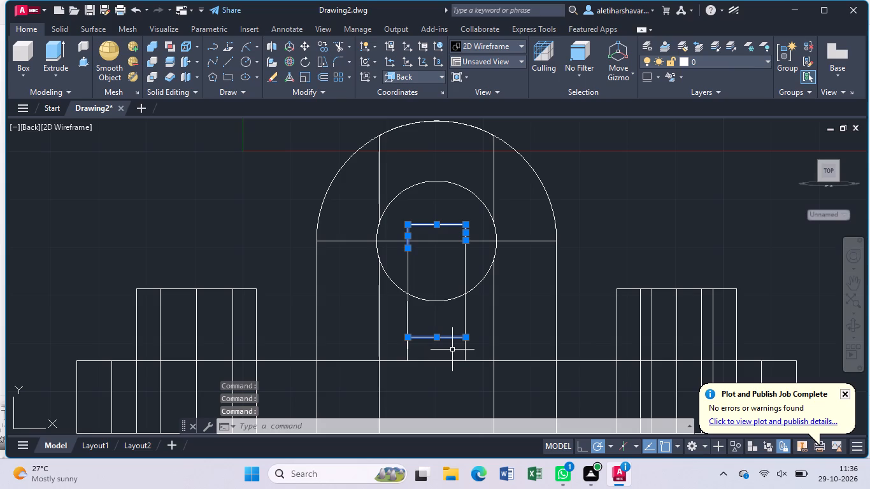
pyautogui.press('Delete')
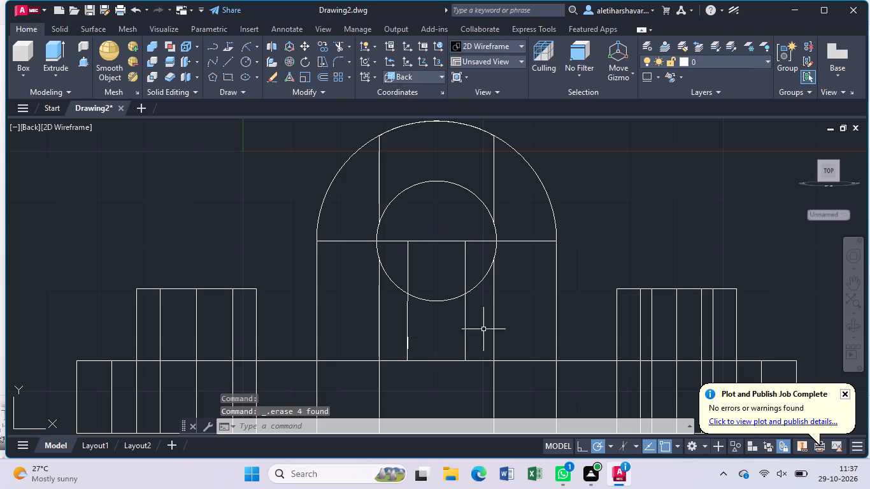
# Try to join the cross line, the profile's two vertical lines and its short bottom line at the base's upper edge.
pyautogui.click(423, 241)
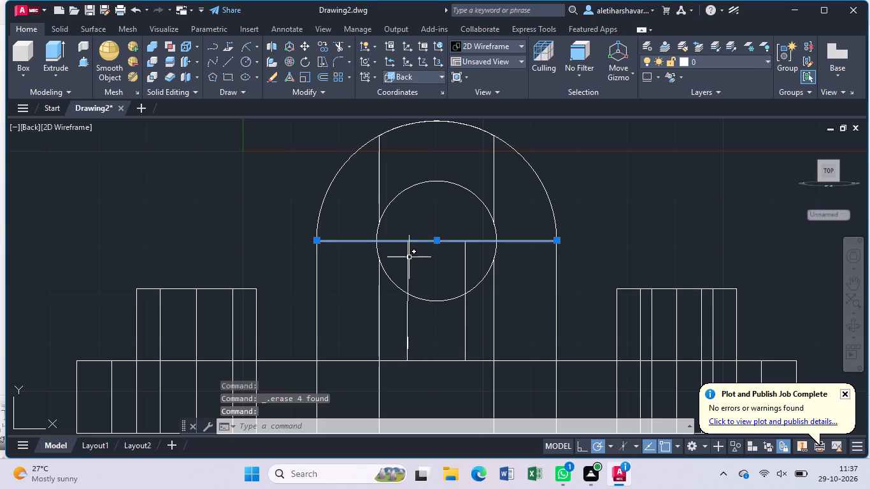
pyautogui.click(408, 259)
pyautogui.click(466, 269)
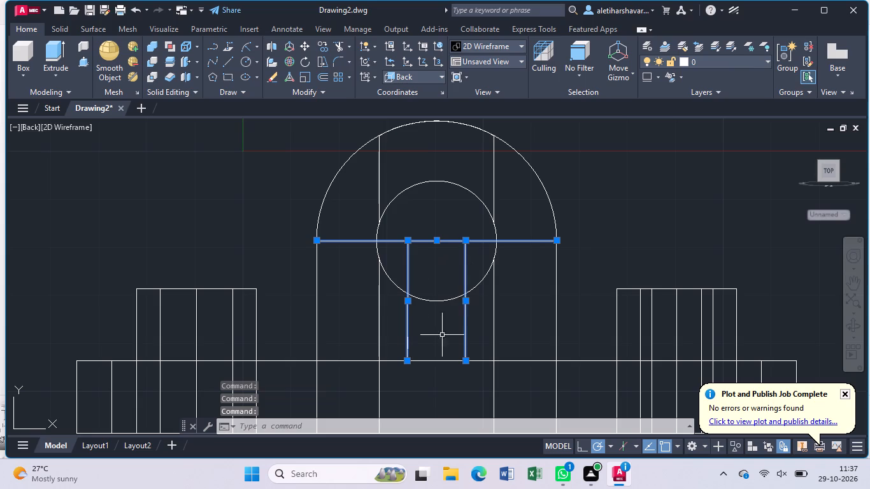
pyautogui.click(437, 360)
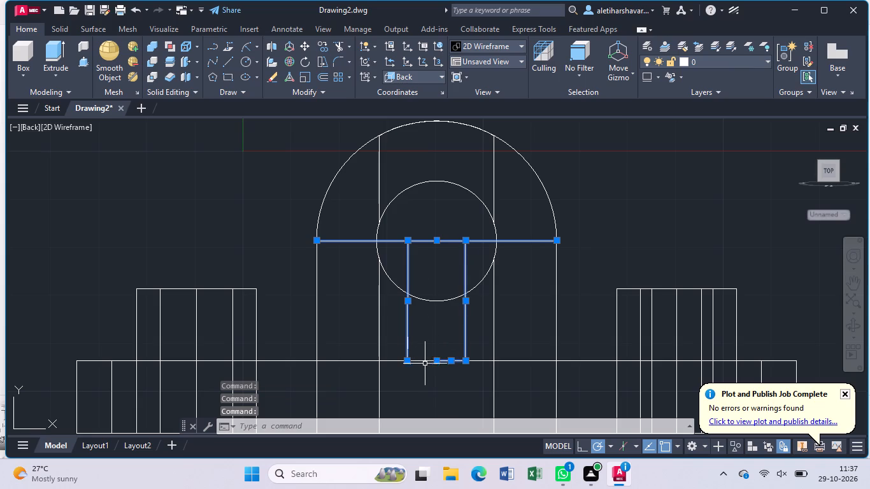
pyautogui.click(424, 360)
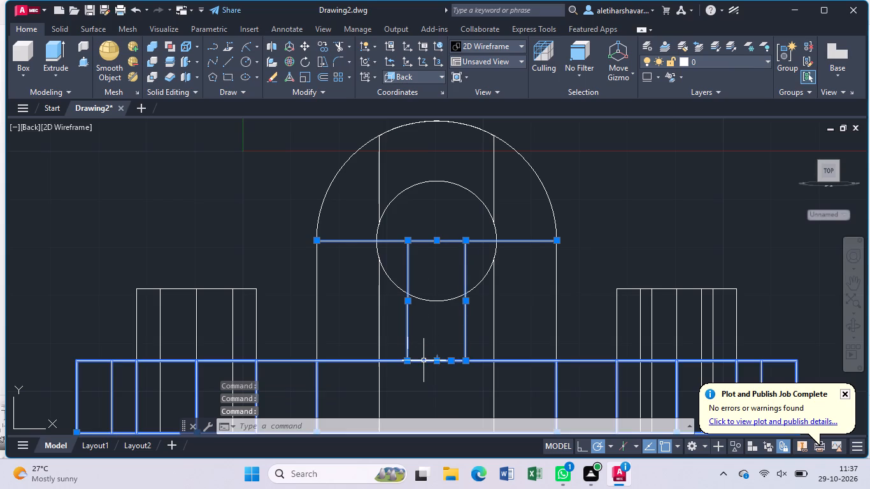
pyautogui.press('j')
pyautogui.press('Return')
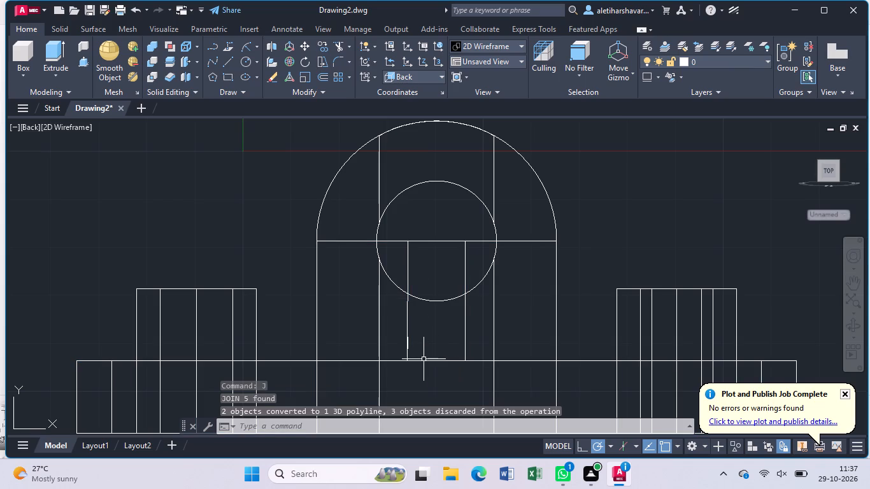
# Set the visual style to Shaded with edges.
pyautogui.click(59, 127)
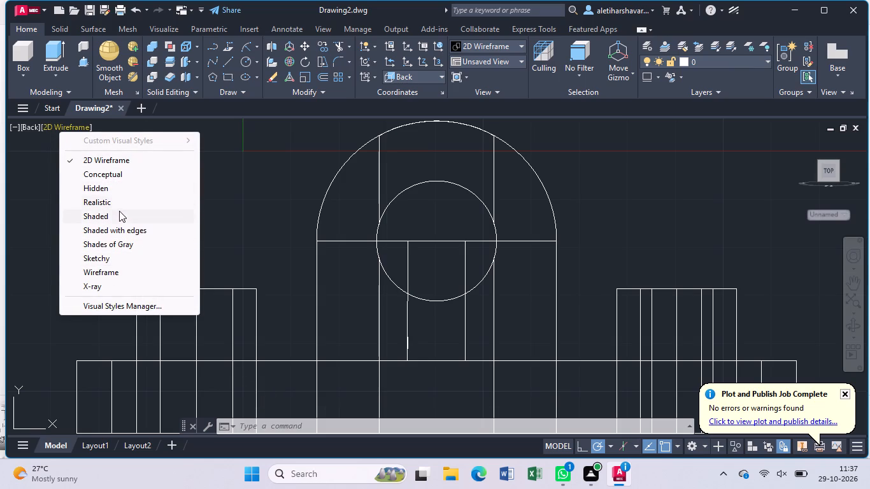
pyautogui.click(114, 232)
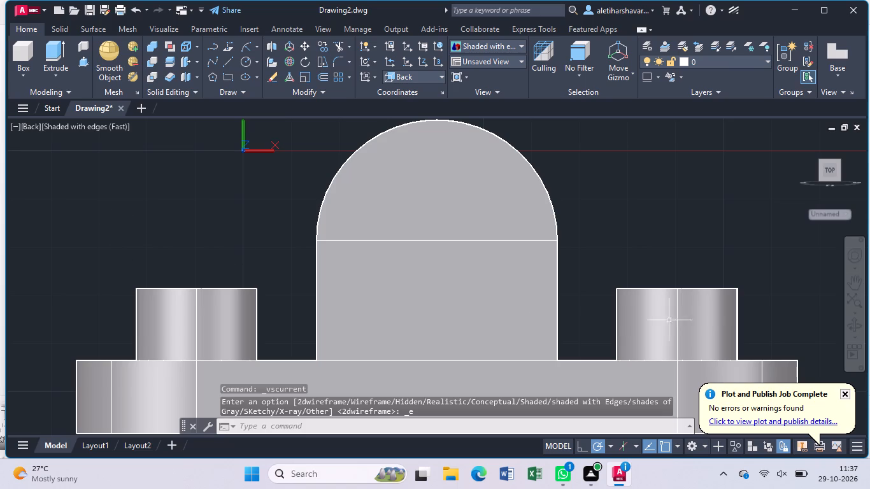
# Delete the remaining profile lines: the two long lines running from the block to the base edge and the two short uprights there.
pyautogui.click(857, 326)
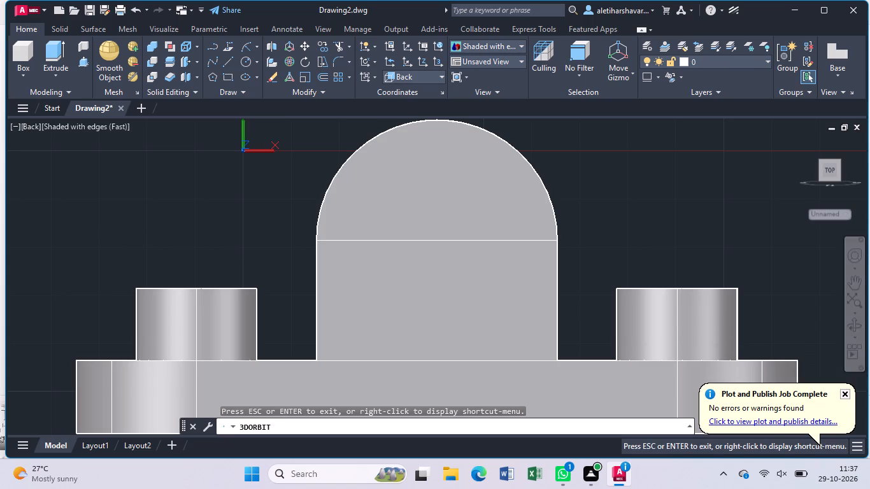
pyautogui.moveTo(678, 220); pyautogui.dragTo(522, 250)
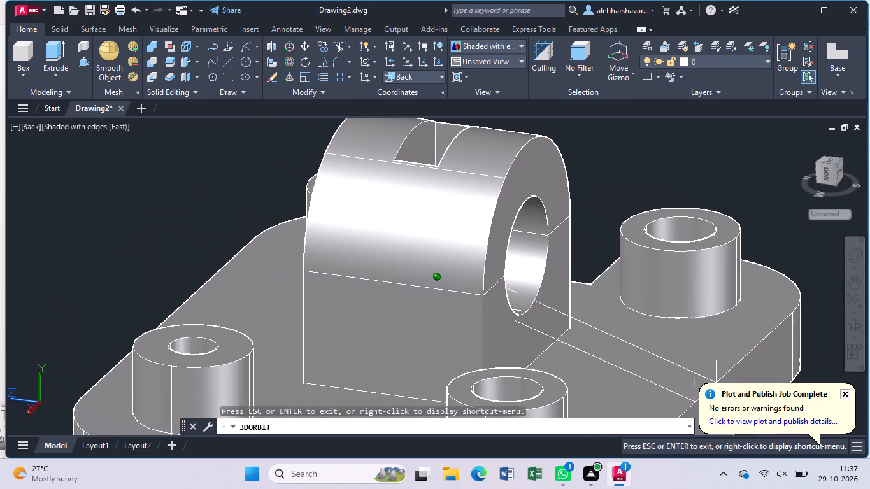
pyautogui.moveTo(522, 250); pyautogui.dragTo(547, 252)
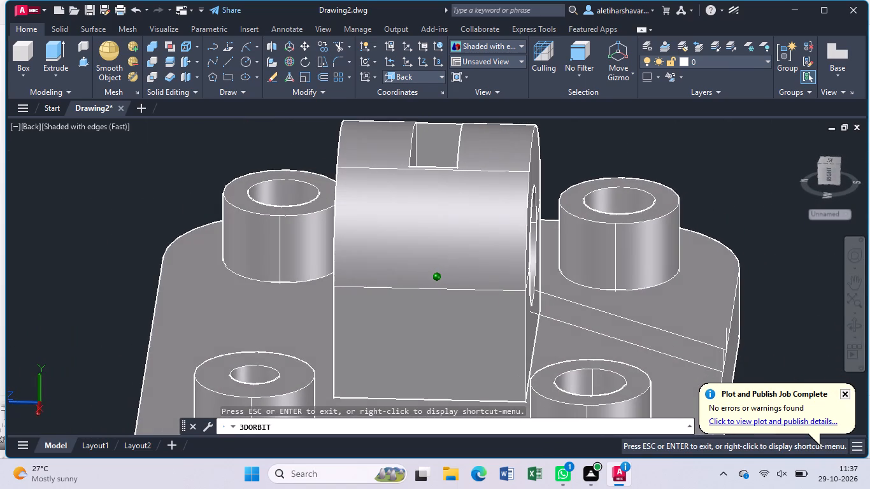
pyautogui.moveTo(547, 252); pyautogui.dragTo(464, 234)
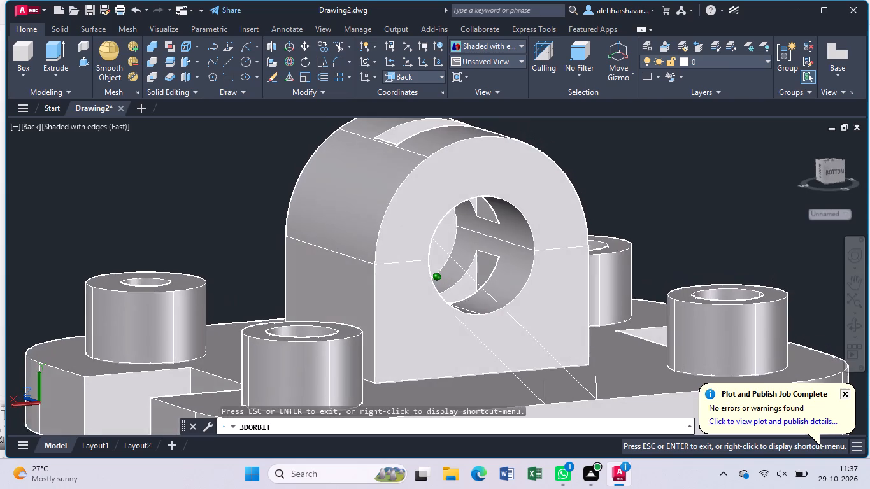
pyautogui.moveTo(464, 234); pyautogui.dragTo(424, 240)
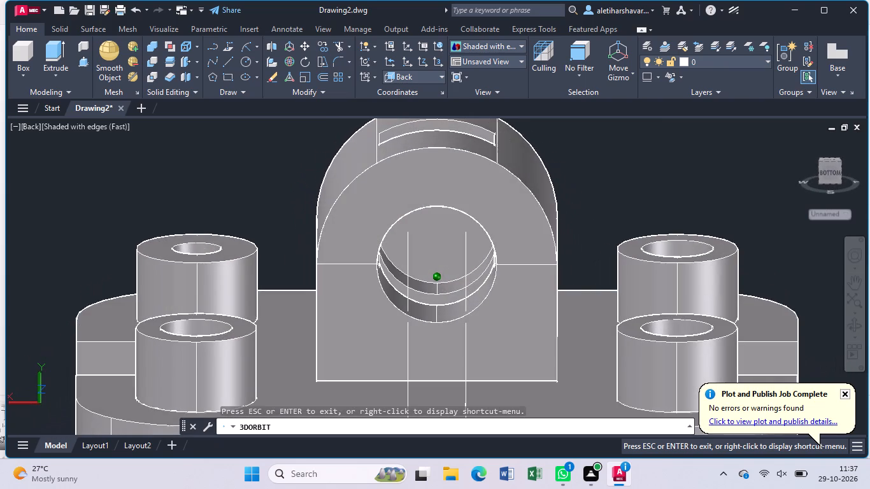
pyautogui.moveTo(424, 240); pyautogui.dragTo(422, 244)
pyautogui.moveTo(429, 297); pyautogui.dragTo(408, 260)
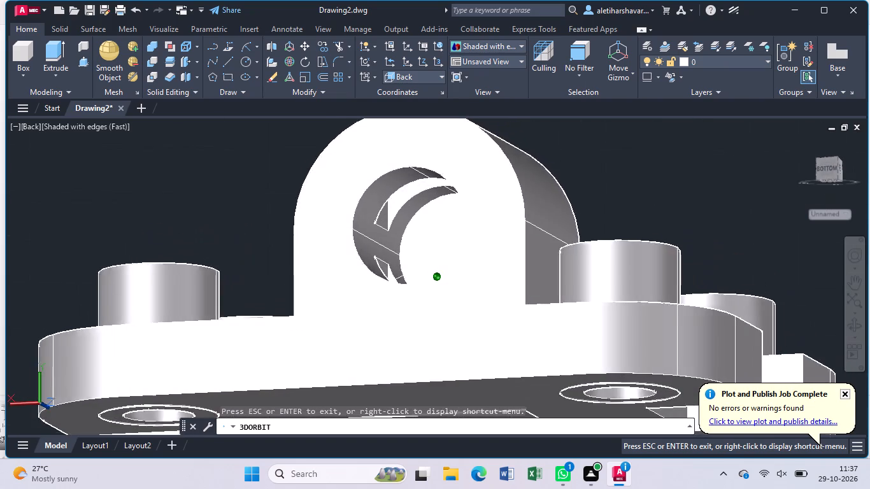
pyautogui.moveTo(408, 260); pyautogui.dragTo(359, 285)
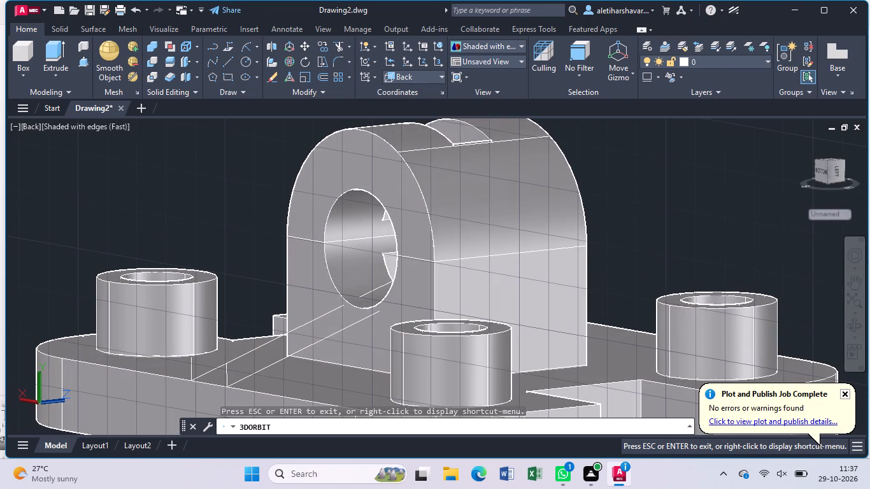
pyautogui.press('Escape')
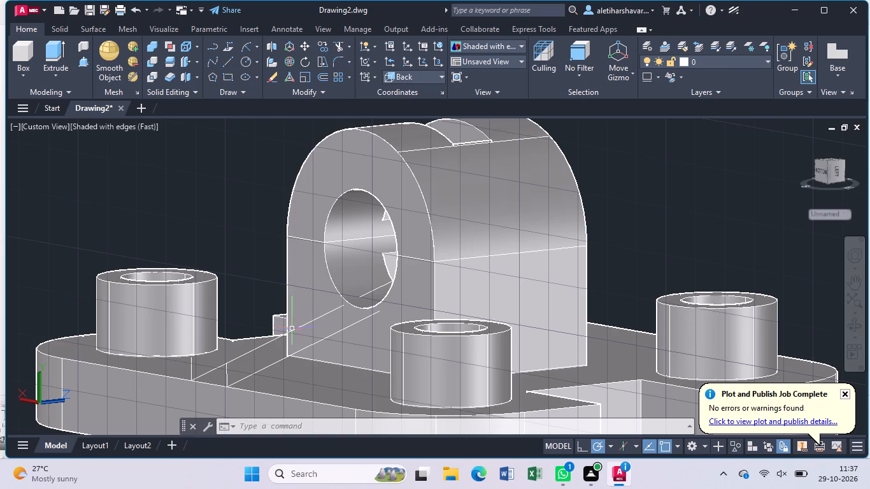
pyautogui.click(265, 346)
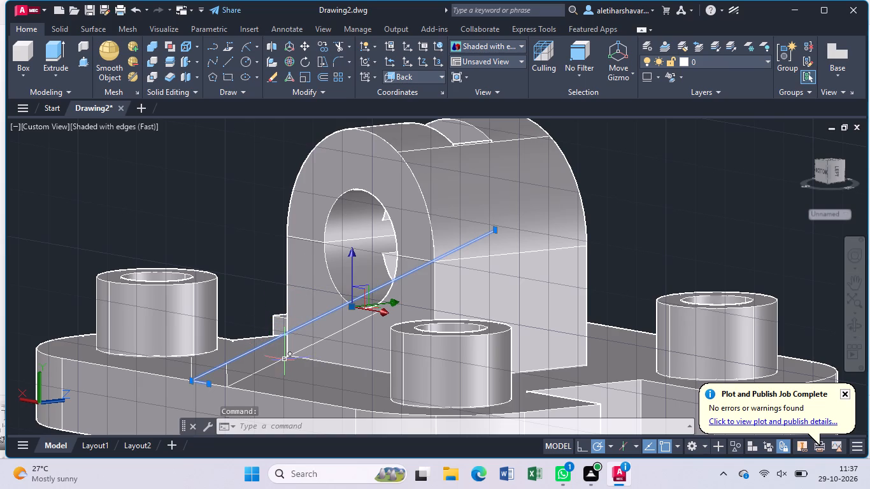
pyautogui.click(284, 359)
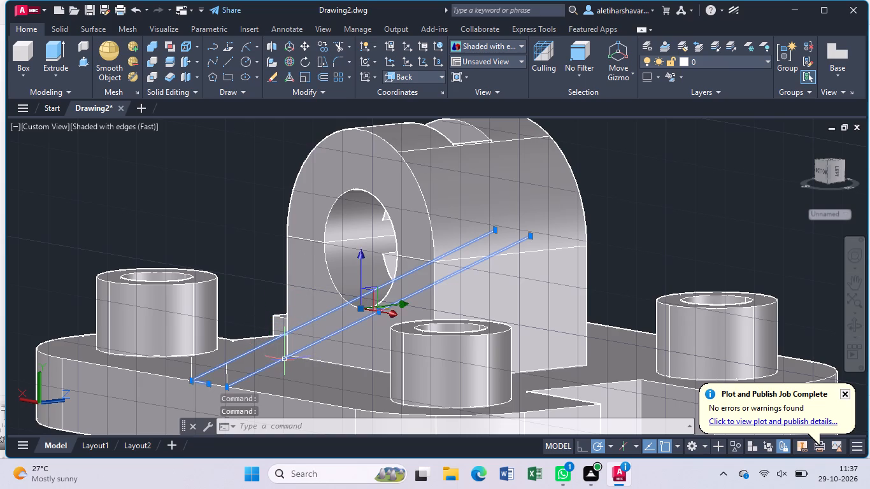
pyautogui.click(225, 367)
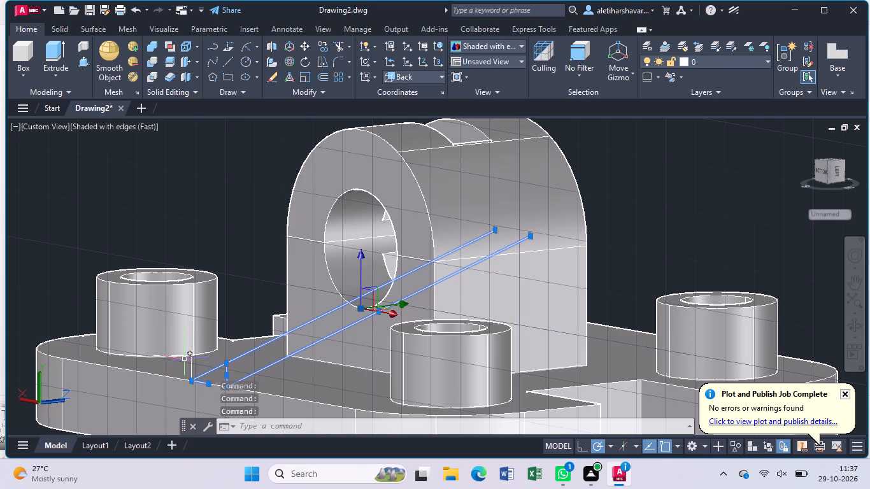
pyautogui.click(191, 362)
pyautogui.press('Delete')
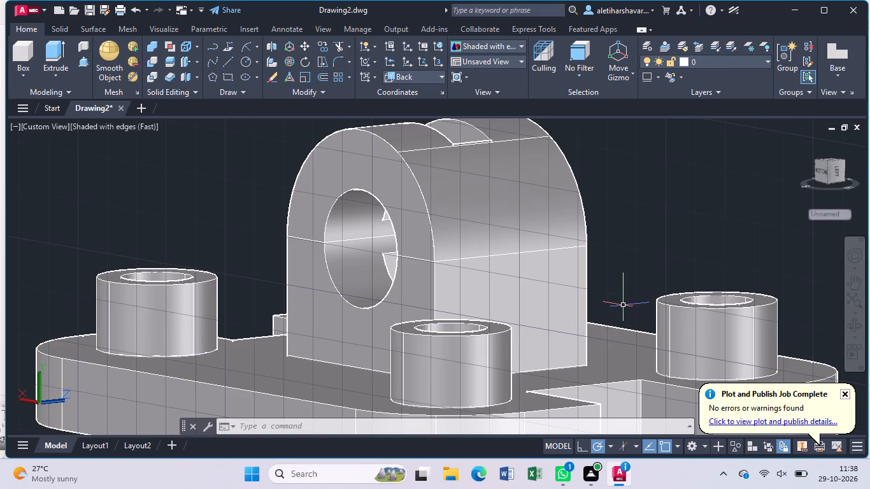
# Examine the shaded part from the Bottom and Top views, and return to the Back view.
pyautogui.moveTo(622, 304); pyautogui.dragTo(553, 267, button='middle')
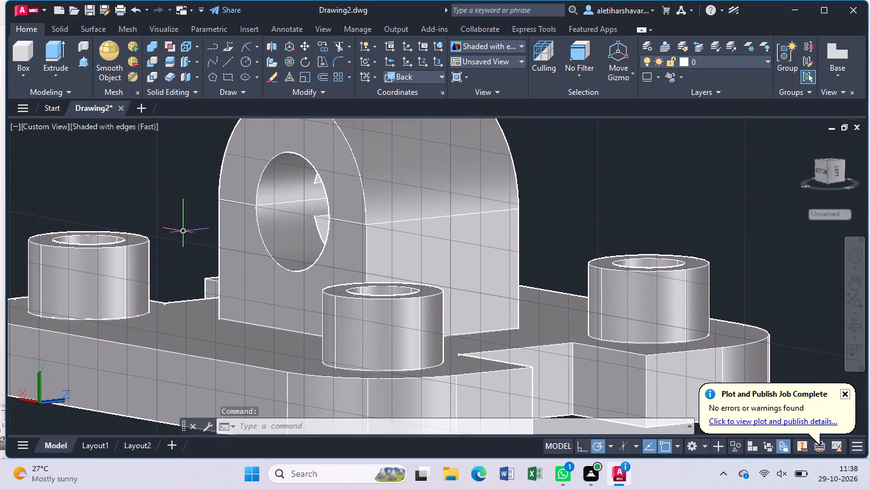
pyautogui.click(41, 124)
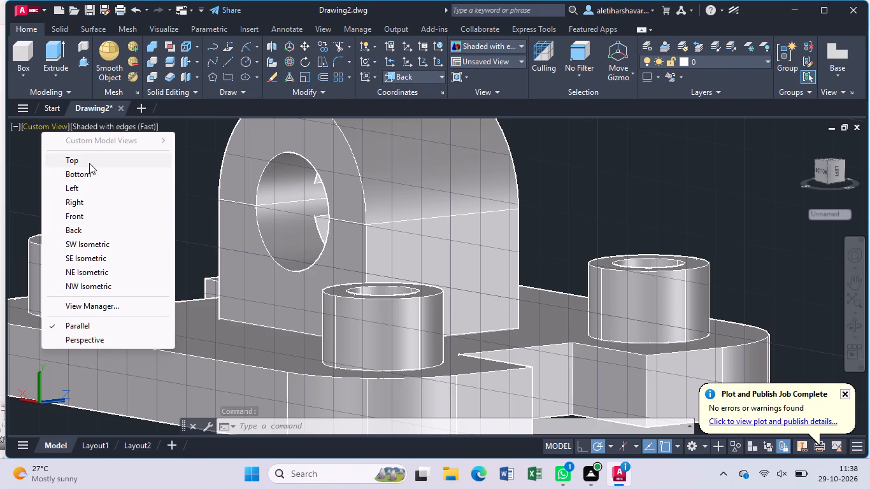
pyautogui.click(94, 180)
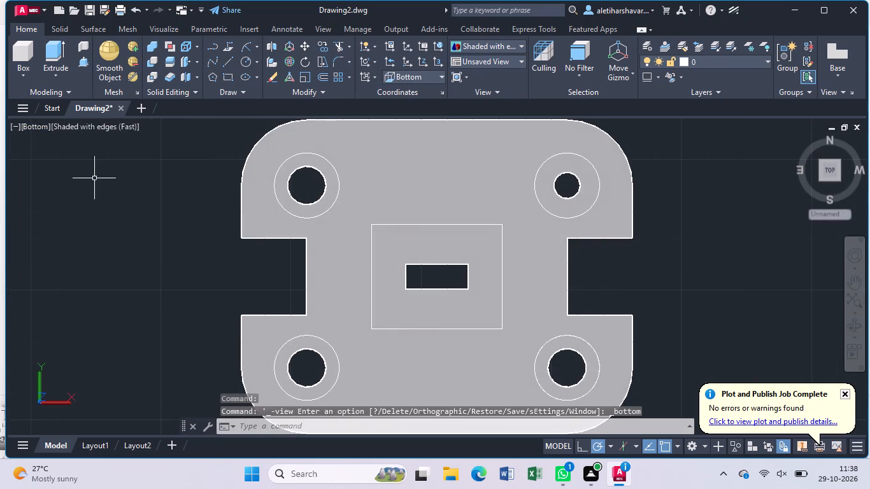
pyautogui.click(36, 124)
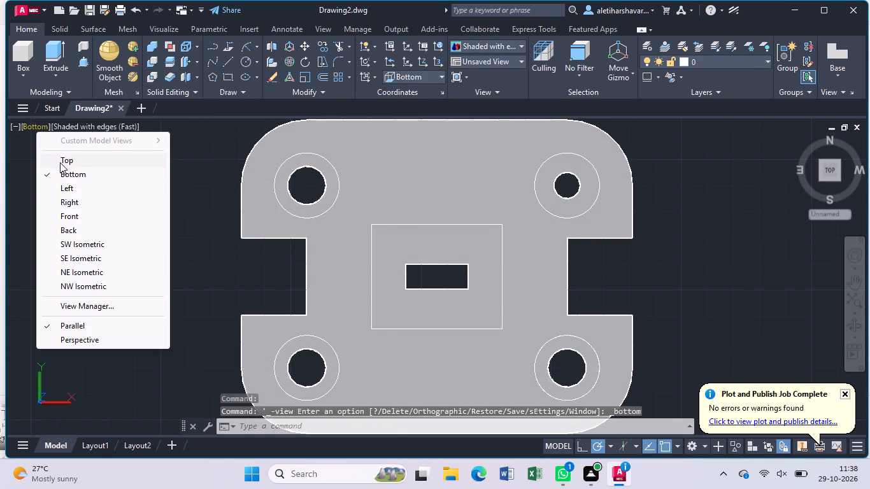
pyautogui.click(62, 161)
pyautogui.click(45, 129)
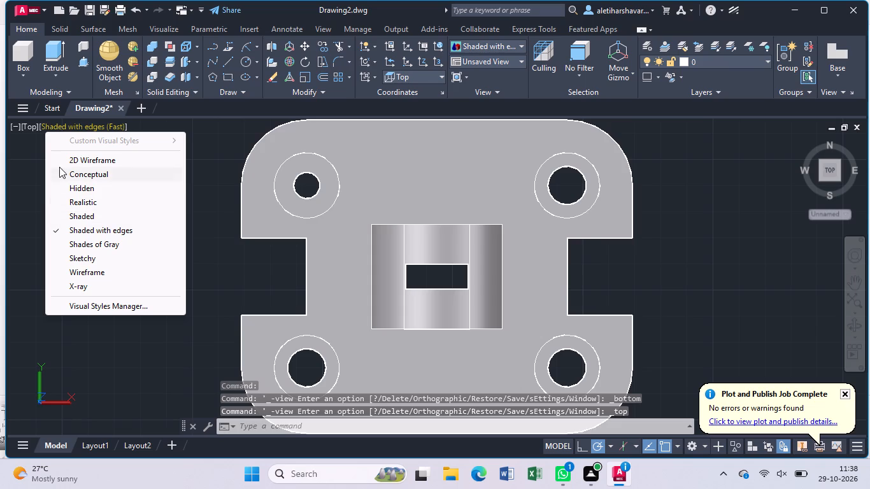
pyautogui.click(30, 125)
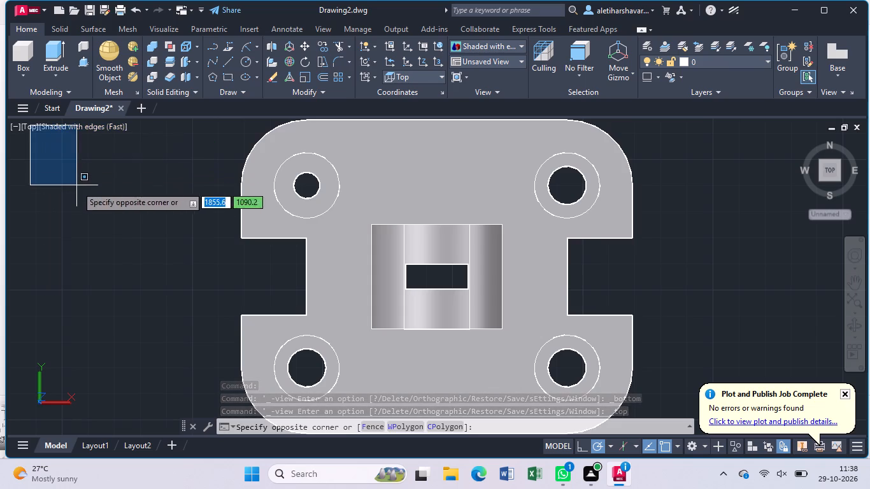
pyautogui.click(19, 128)
pyautogui.click(24, 125)
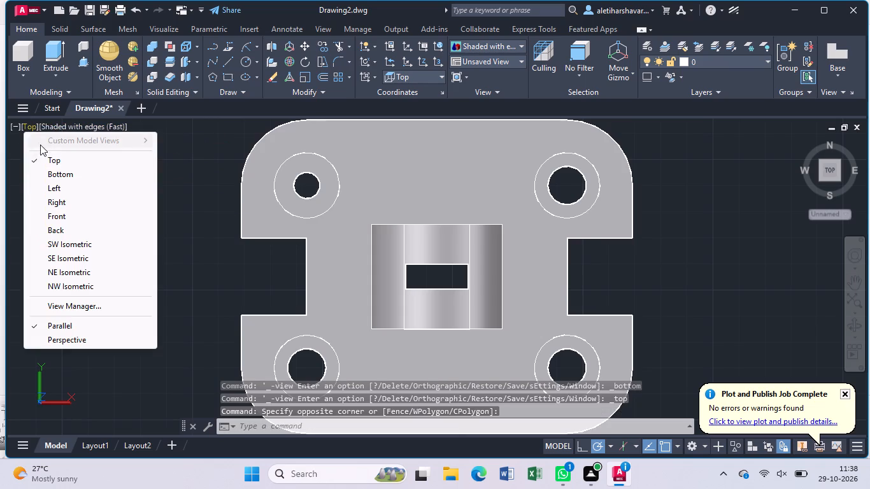
pyautogui.click(68, 228)
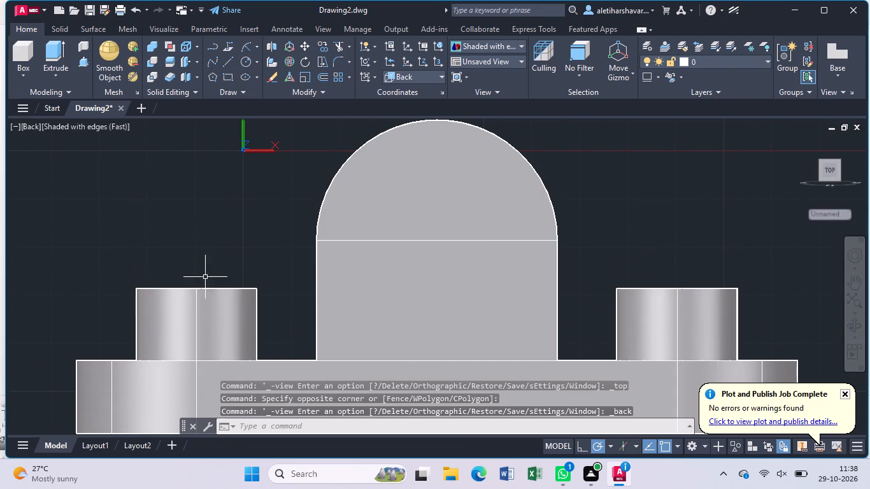
# Draw a line from the arched front edge's midpoint to its left slot-side corner, continuing with a chord about 25 long to the opposite corner.
pyautogui.click(848, 327)
pyautogui.moveTo(623, 216); pyautogui.dragTo(624, 225)
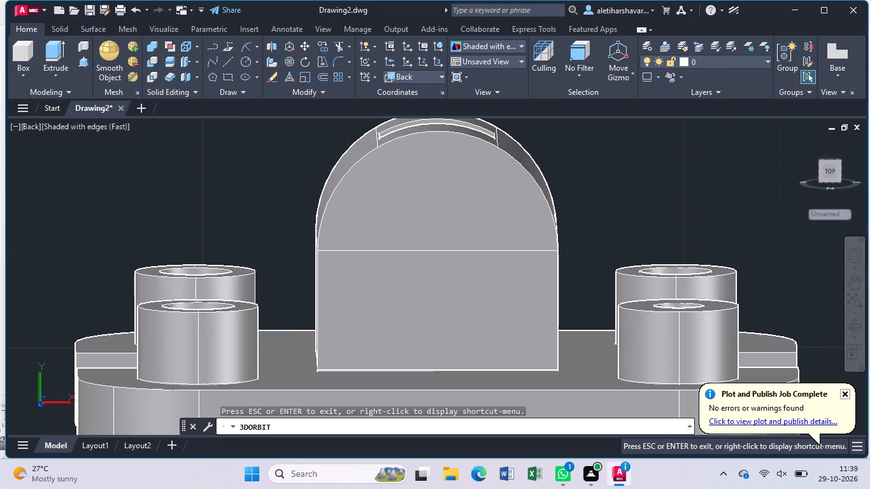
pyautogui.press('l')
pyautogui.press('Return')
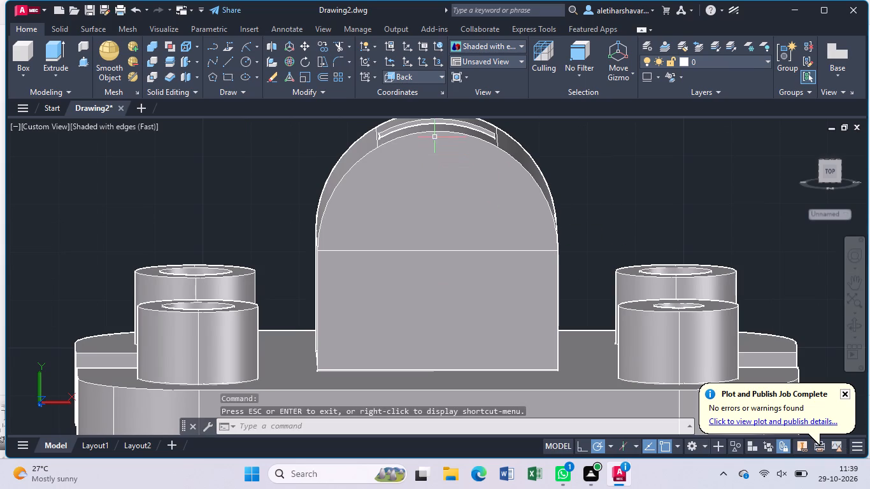
pyautogui.click(438, 132)
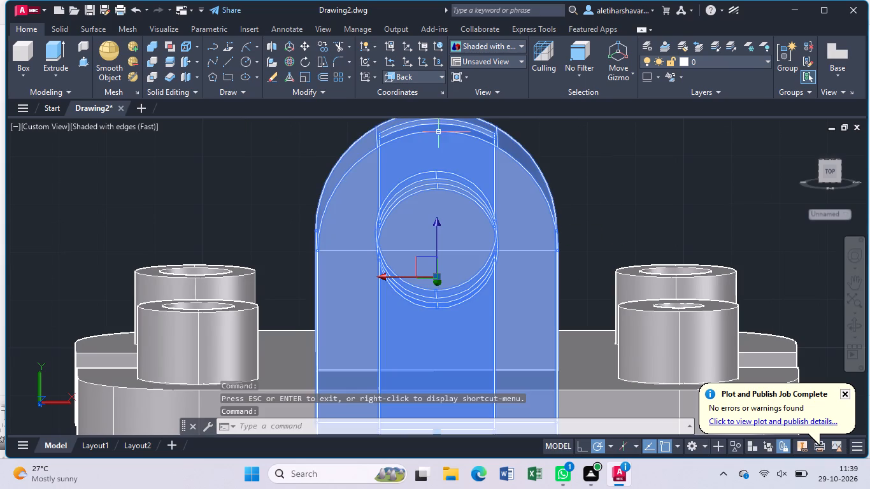
pyautogui.press('Escape')
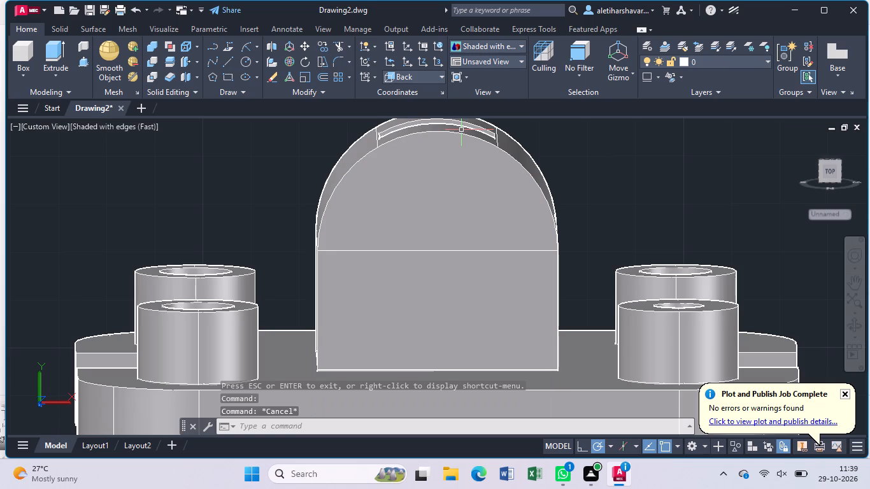
pyautogui.press('l')
pyautogui.press('Return')
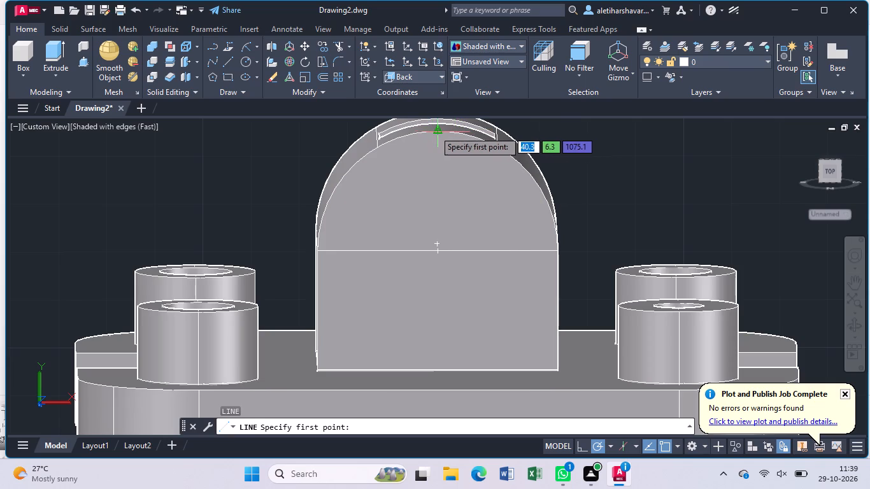
pyautogui.click(435, 131)
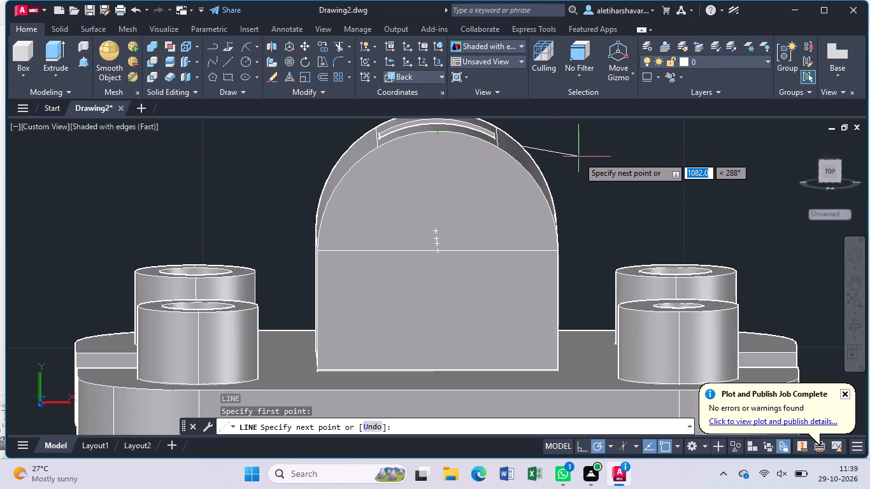
pyautogui.click(439, 131)
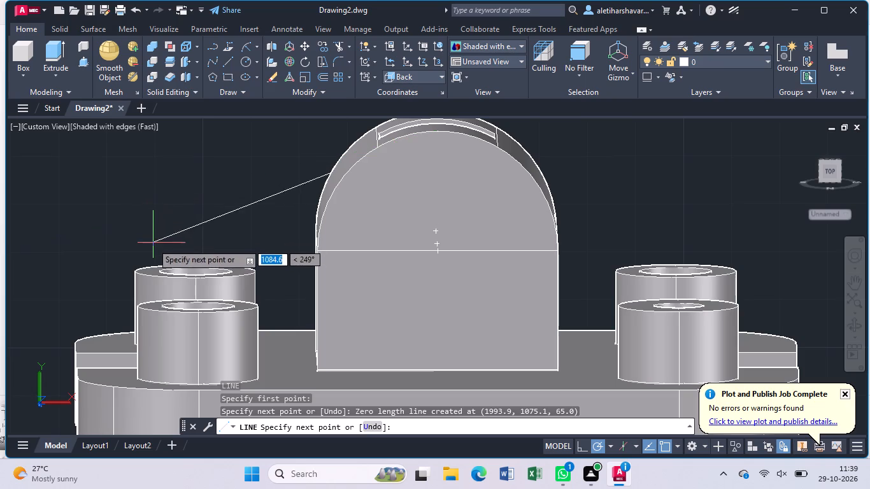
pyautogui.click(376, 146)
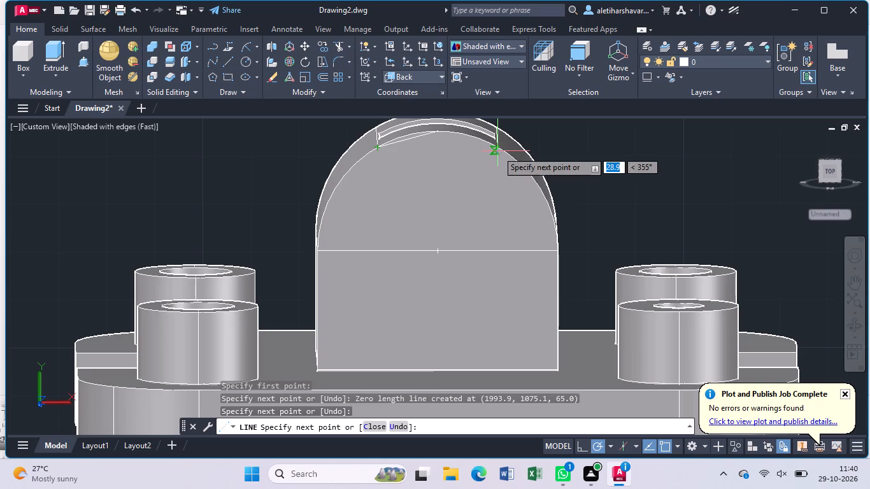
pyautogui.scroll(2, 496, 152)
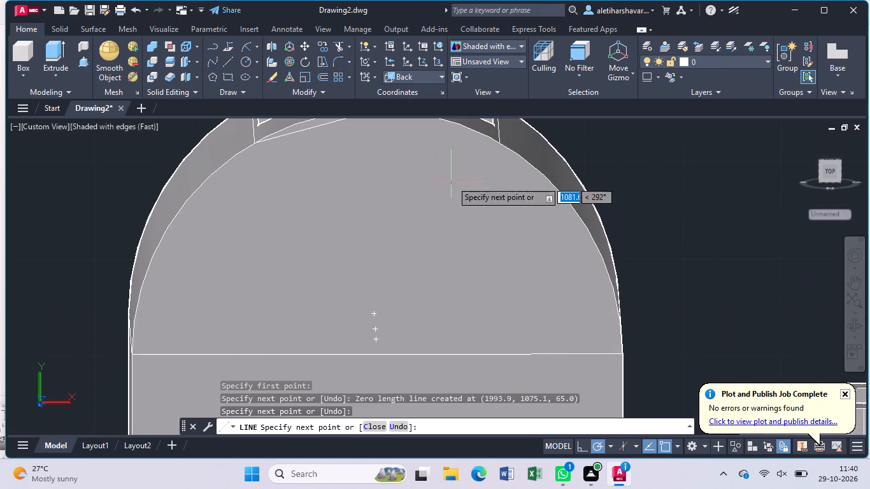
pyautogui.click(499, 144)
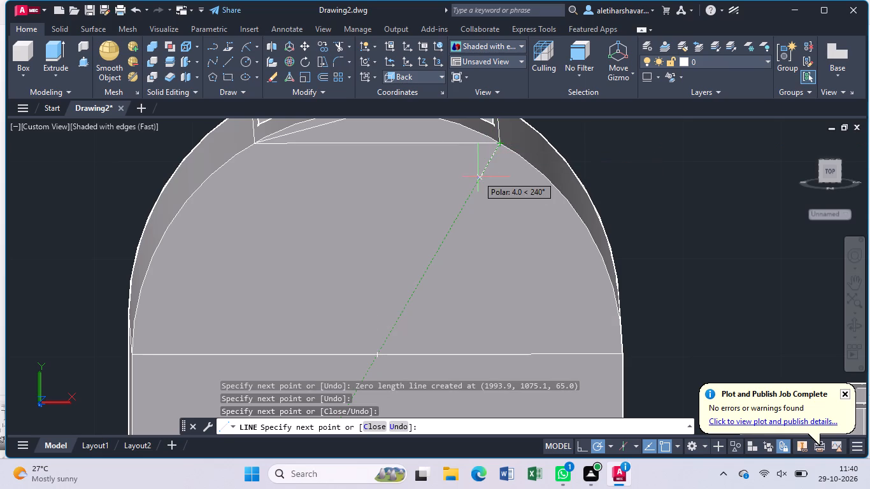
pyautogui.press('Escape')
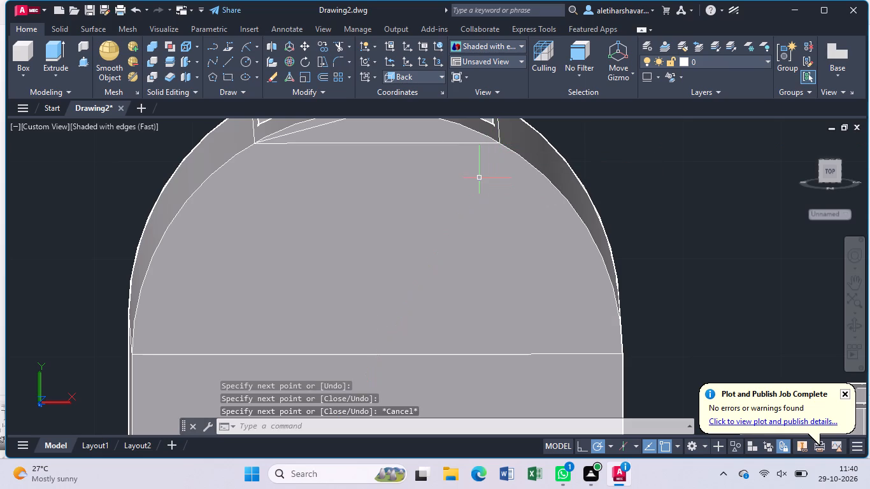
# Draw a 6-long line from the chord's midpoint toward its right end, continuing about 30 along +Z.
pyautogui.press('l')
pyautogui.press('Return')
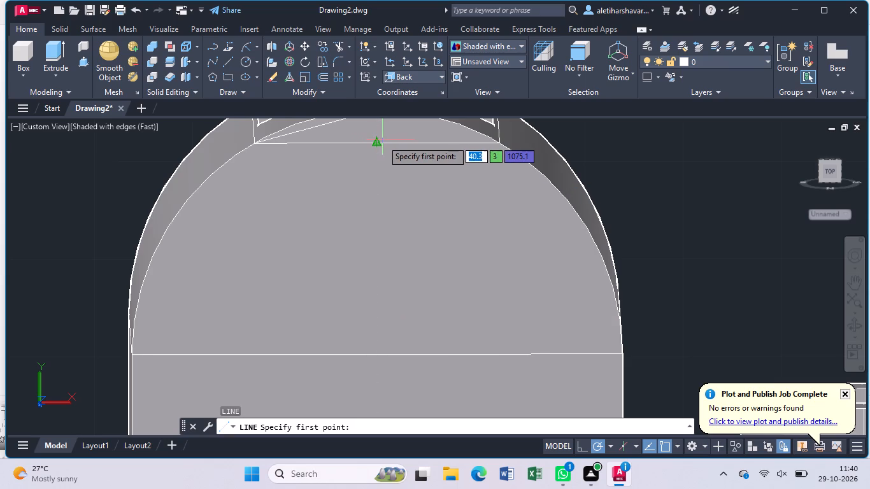
pyautogui.click(378, 141)
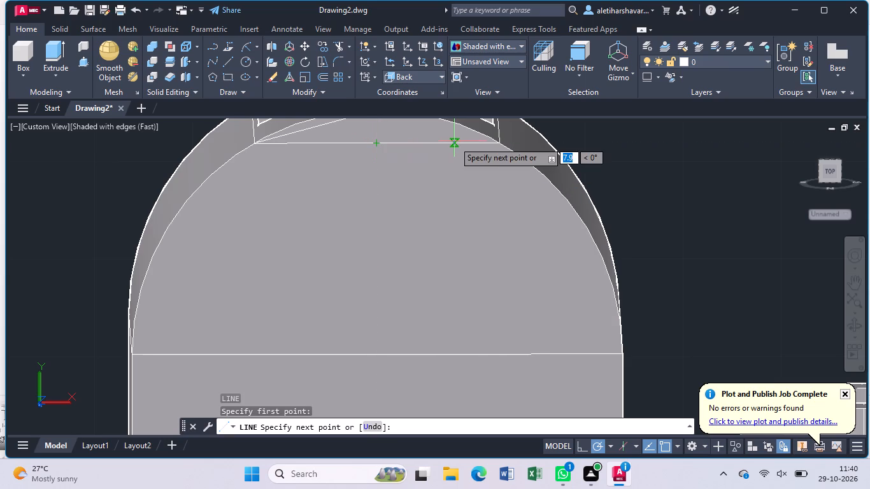
pyautogui.press('6')
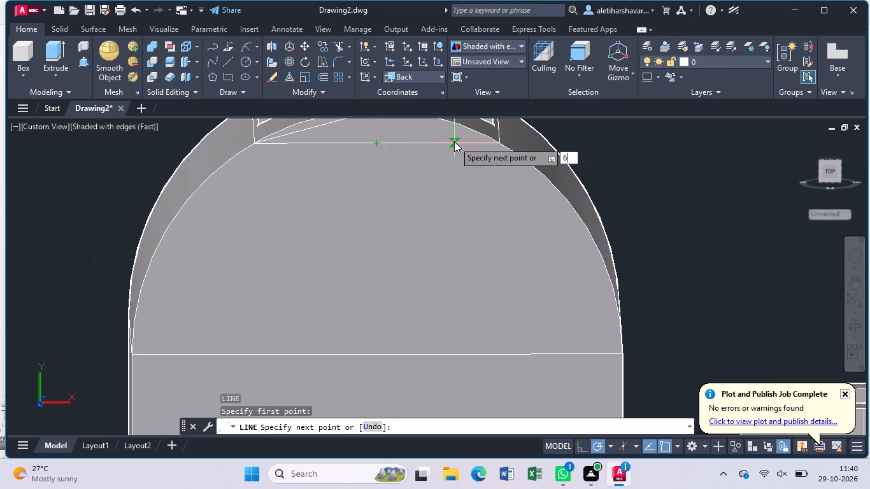
pyautogui.press('Return')
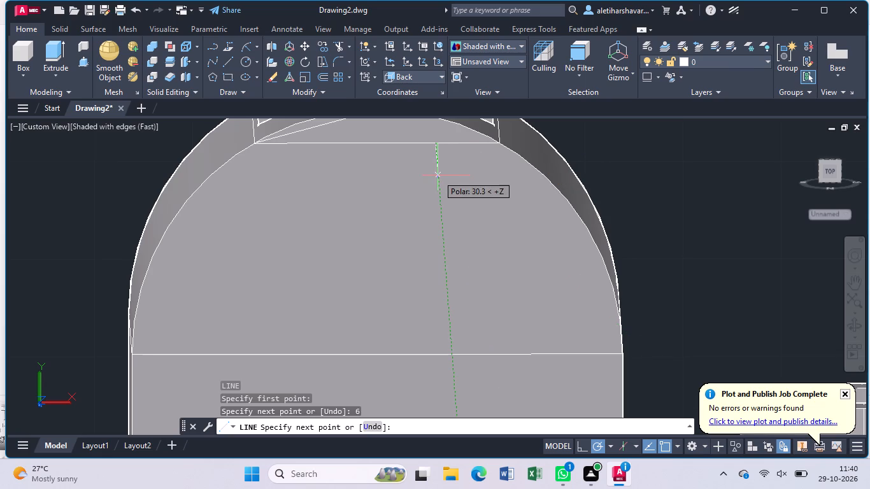
pyautogui.click(438, 175)
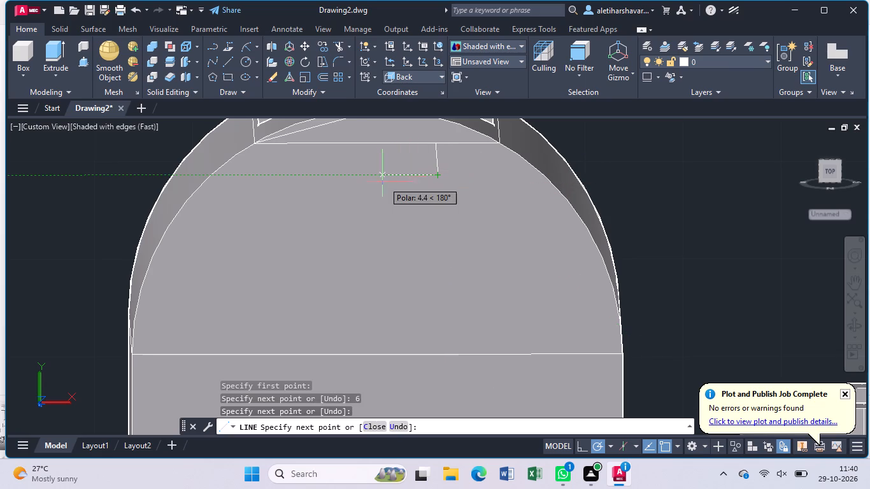
pyautogui.press('Escape')
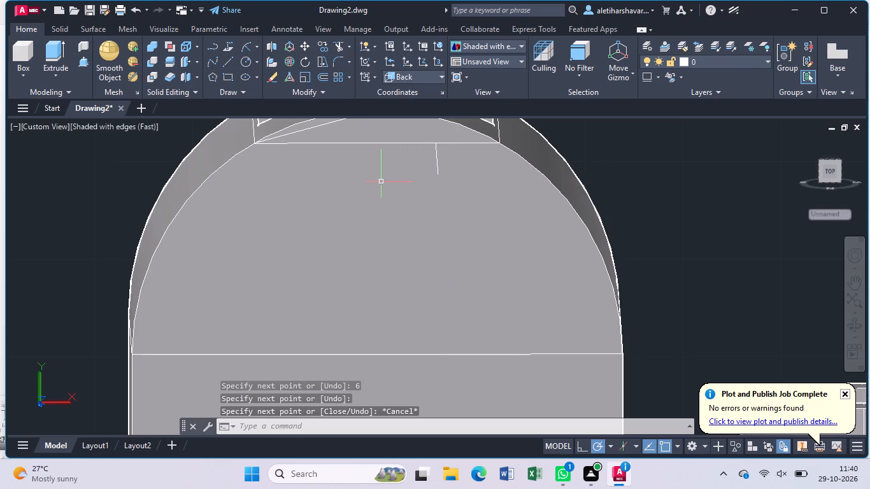
# Draw a 12-long line back along the chord from the 6-long line's outer end, continuing with a short upright to the arched edge.
pyautogui.press('l')
pyautogui.press('Return')
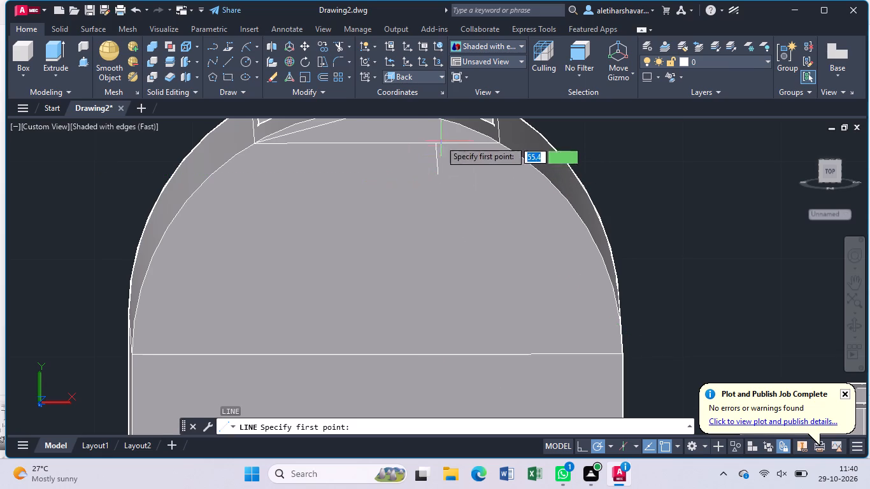
pyautogui.click(436, 143)
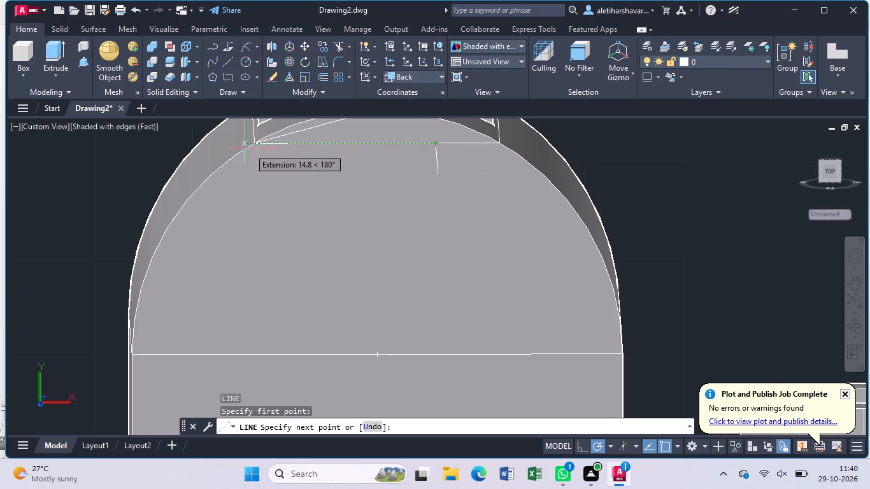
pyautogui.write('12')
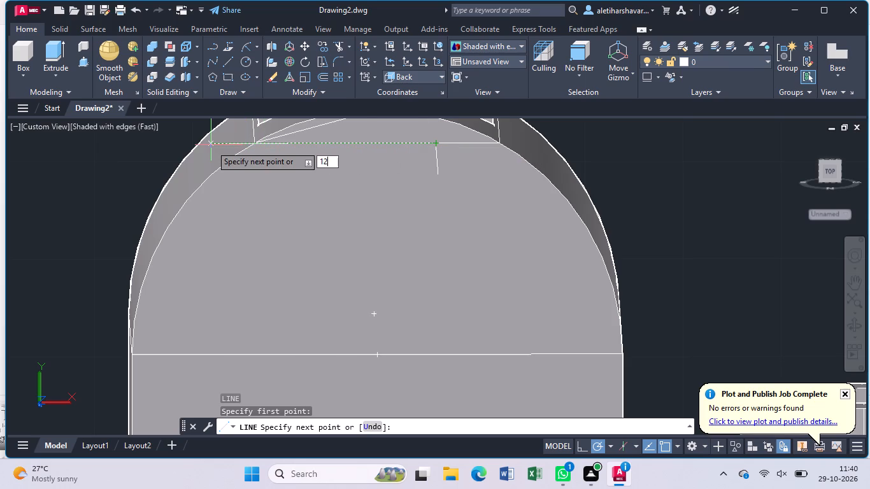
pyautogui.press('Return')
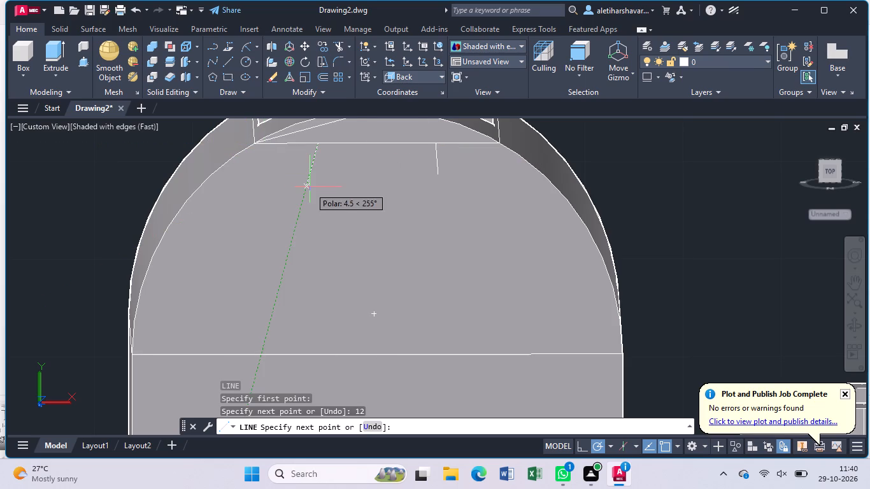
pyautogui.moveTo(324, 192); pyautogui.dragTo(324, 257, button='middle')
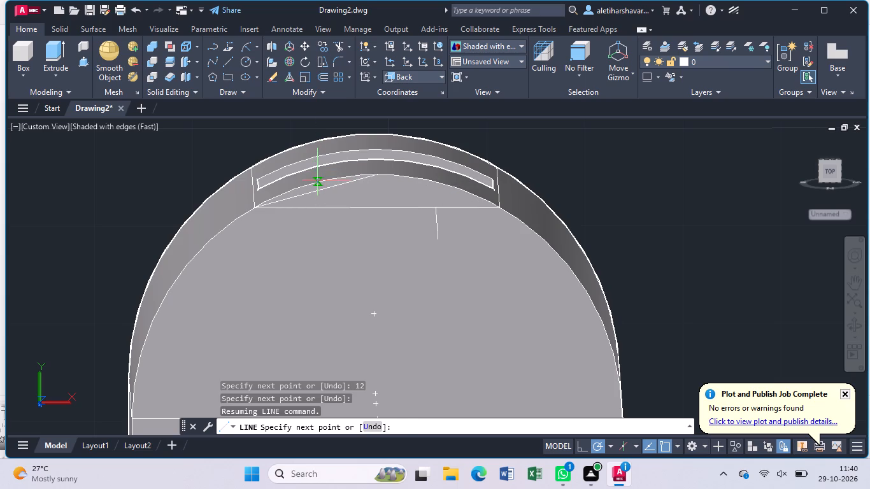
pyautogui.click(317, 180)
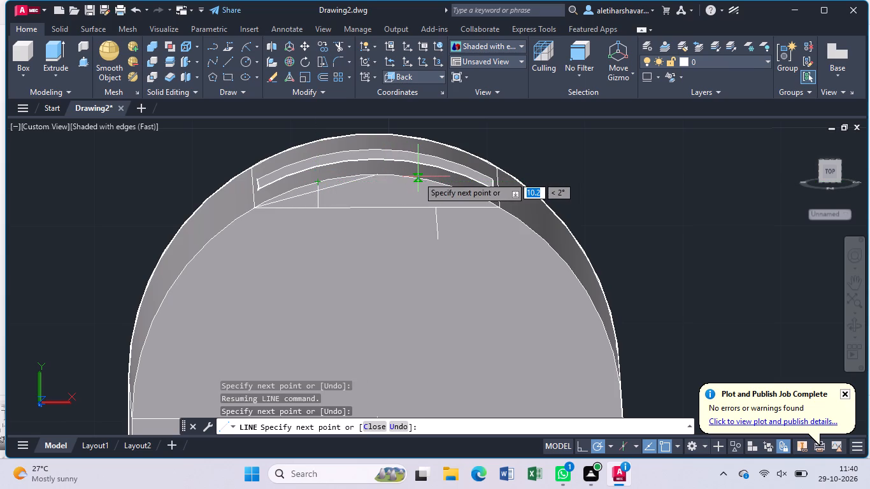
pyautogui.press('Escape')
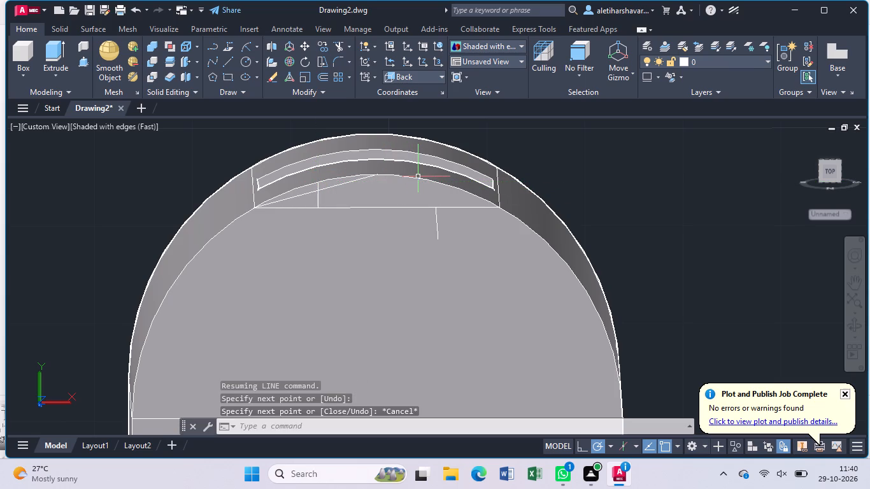
# Draw a matching upright from the 12-long line's right end straight up past the arched edge.
pyautogui.press('l')
pyautogui.press('Return')
pyautogui.click(436, 205)
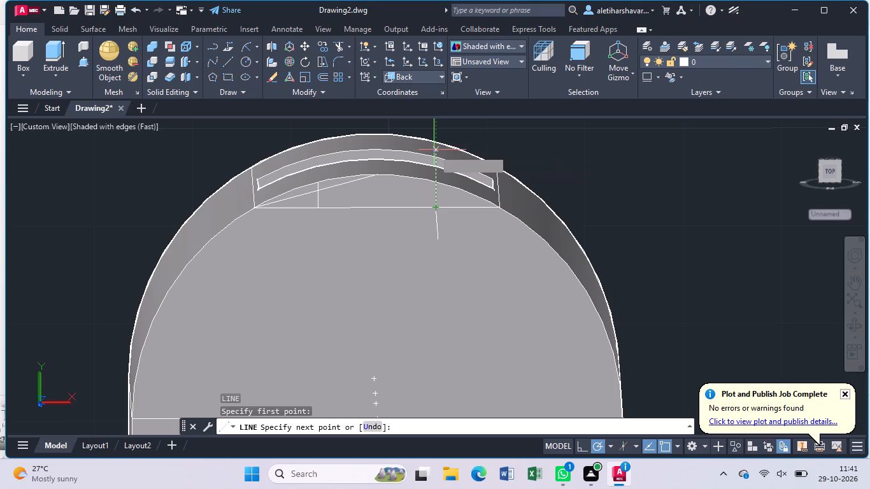
pyautogui.click(434, 150)
pyautogui.press('Escape')
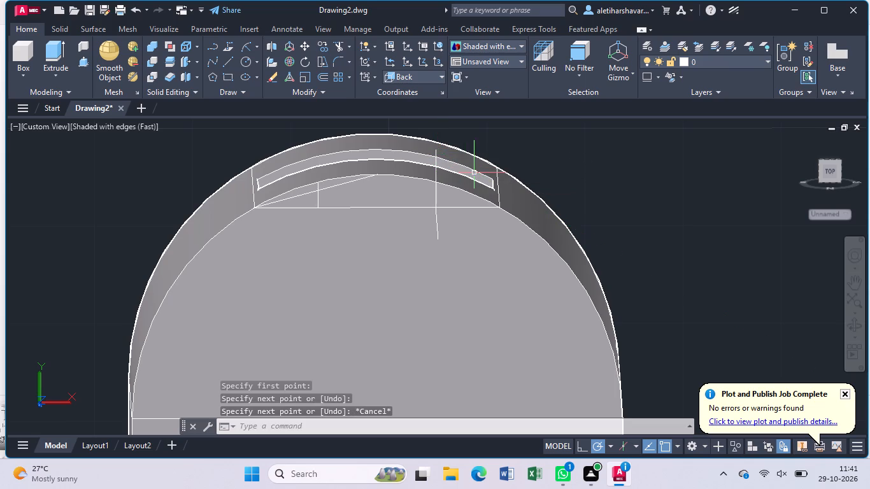
# Trim away the upright's overshoot, the diagonal, the +Z line and all chord segments, leaving only the two short uprights below the arched edge.
pyautogui.write('tr')
pyautogui.press('Return')
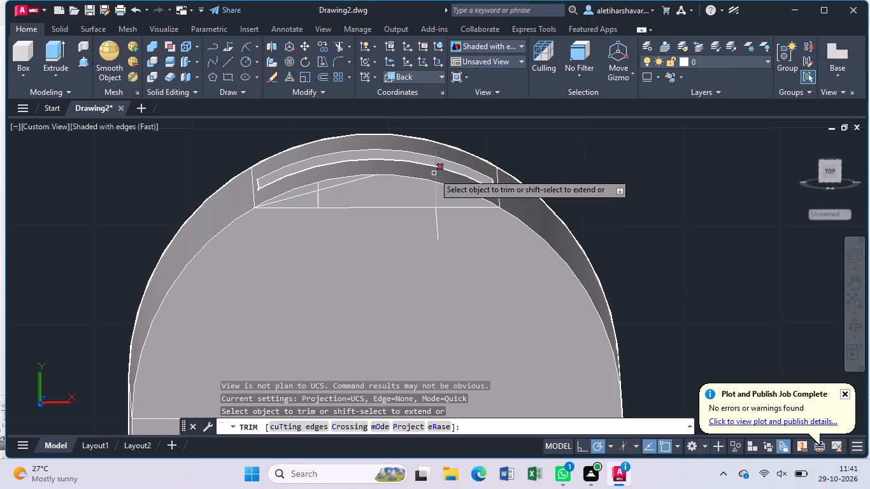
pyautogui.click(434, 173)
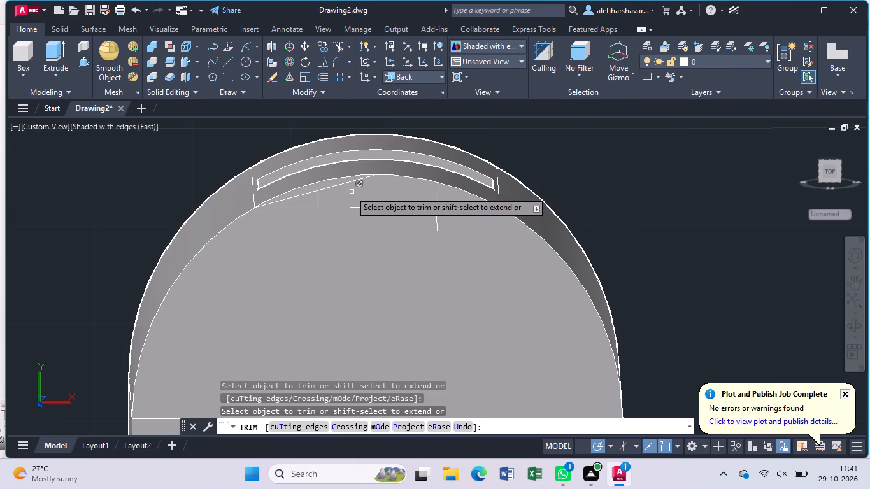
pyautogui.click(344, 183)
pyautogui.click(305, 194)
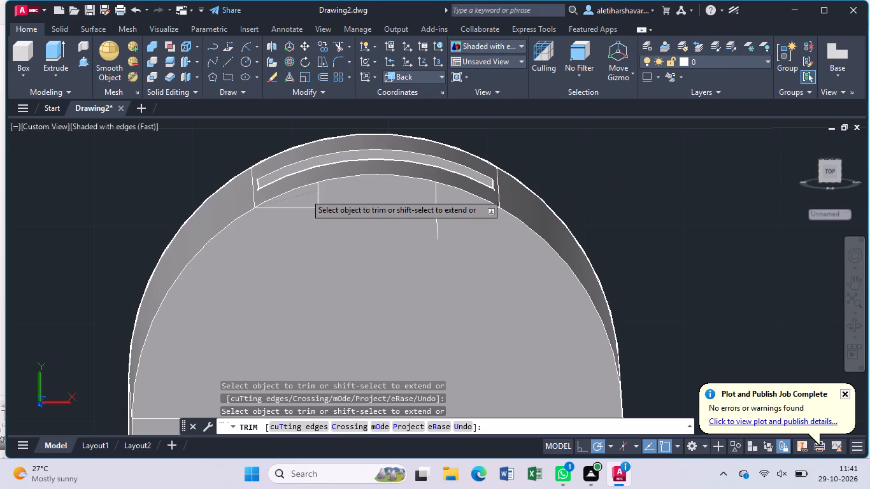
pyautogui.click(298, 208)
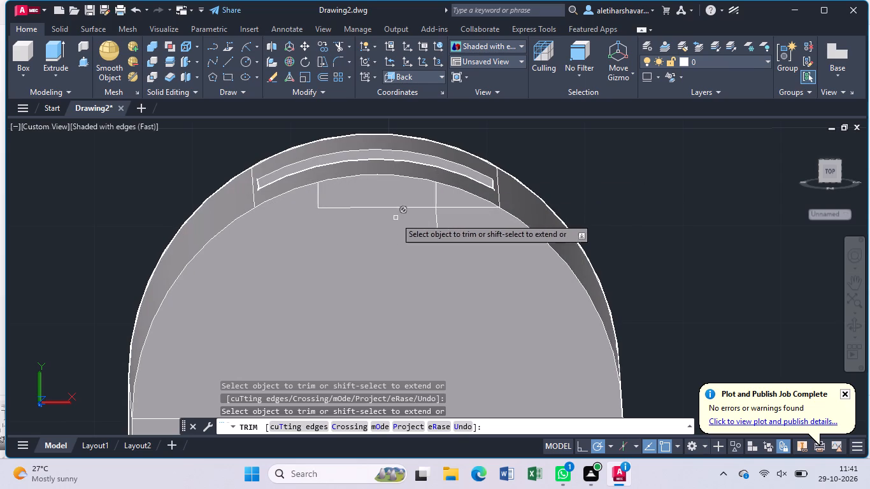
pyautogui.click(438, 223)
pyautogui.click(446, 206)
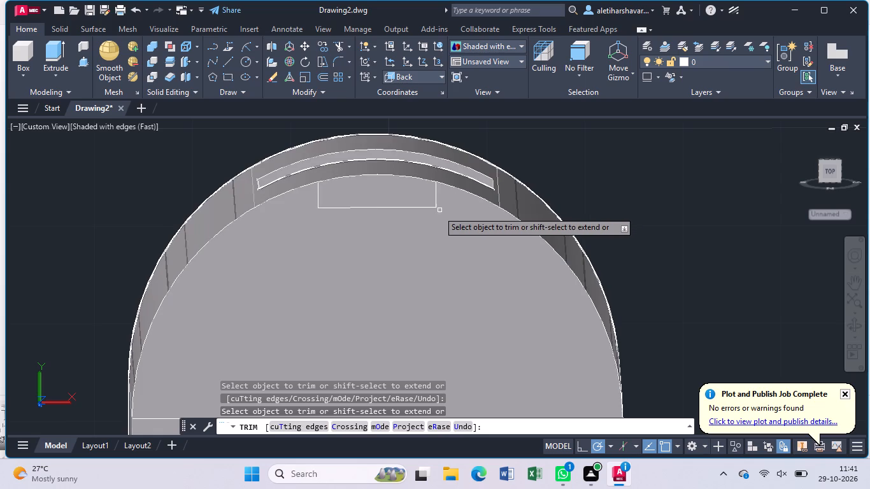
pyautogui.click(406, 206)
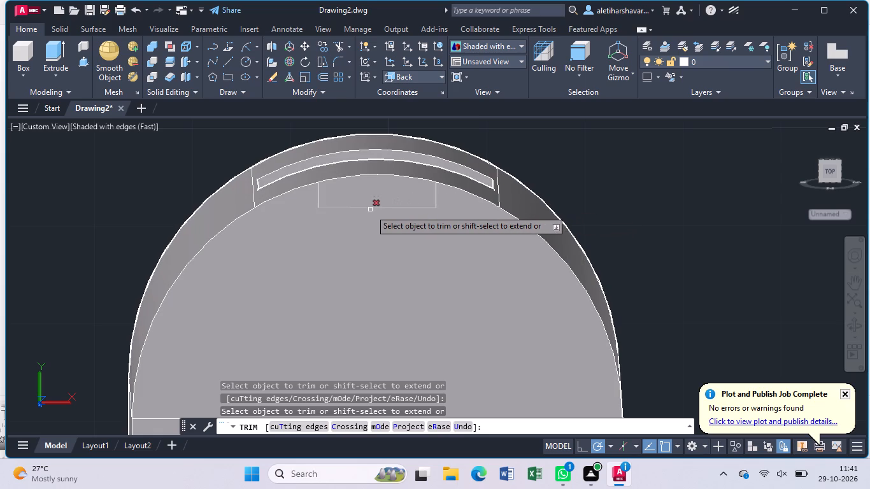
pyautogui.click(370, 209)
pyautogui.click(362, 207)
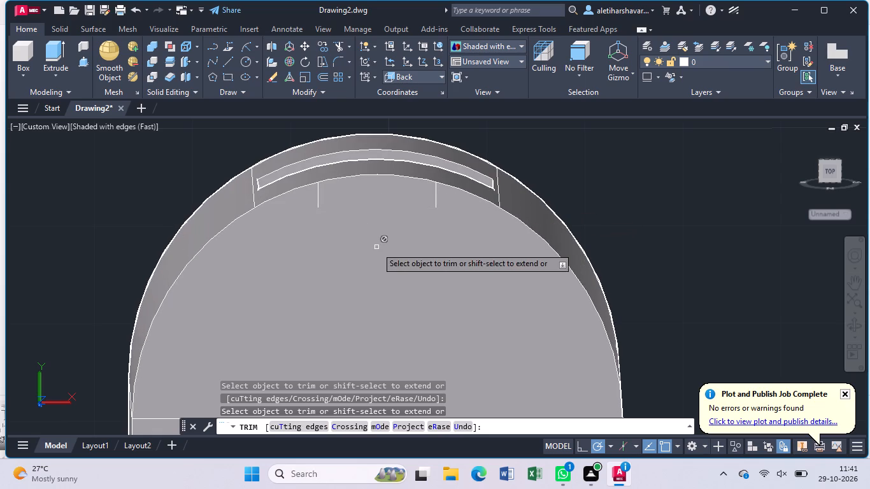
# Draw a 6-long line from the midpoint of the base's near top edge toward the right, continuing up to the right upright's arched-edge end.
pyautogui.scroll(-1, 378, 252)
pyautogui.moveTo(376, 259); pyautogui.dragTo(375, 249, button='middle')
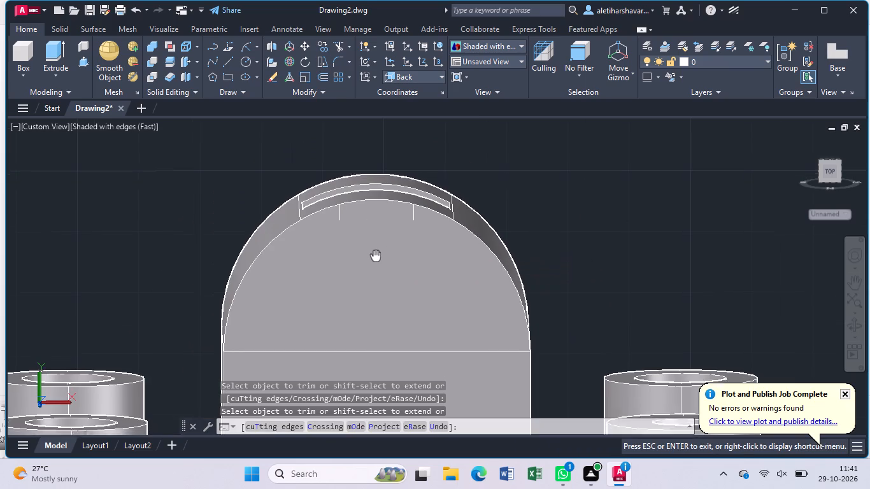
pyautogui.moveTo(375, 249); pyautogui.dragTo(374, 184, button='middle')
pyautogui.moveTo(378, 299); pyautogui.dragTo(376, 213, button='middle')
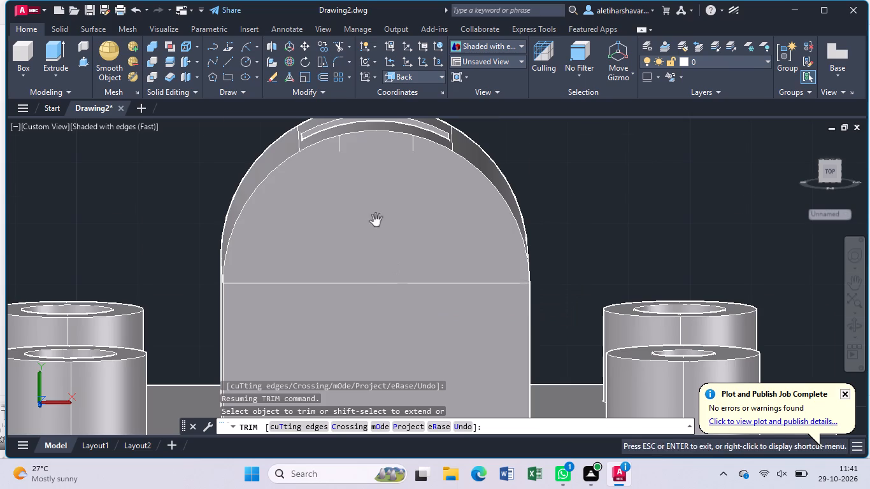
pyautogui.moveTo(376, 213); pyautogui.dragTo(376, 208, button='middle')
pyautogui.moveTo(367, 280); pyautogui.dragTo(366, 274, button='middle')
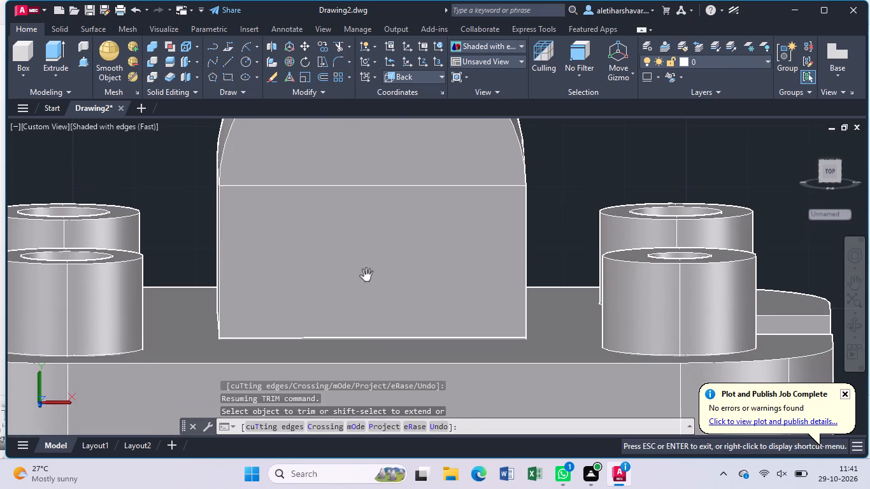
pyautogui.scroll(-2, 366, 273)
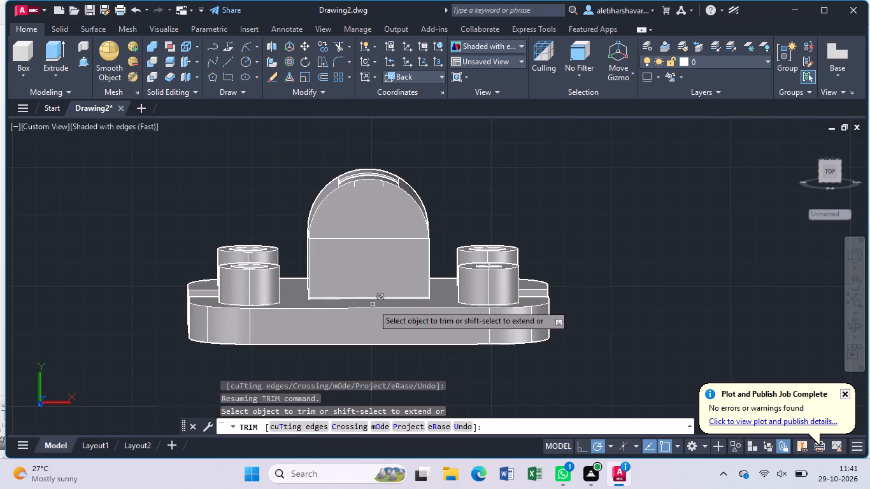
pyautogui.scroll(1, 373, 304)
pyautogui.press('Escape')
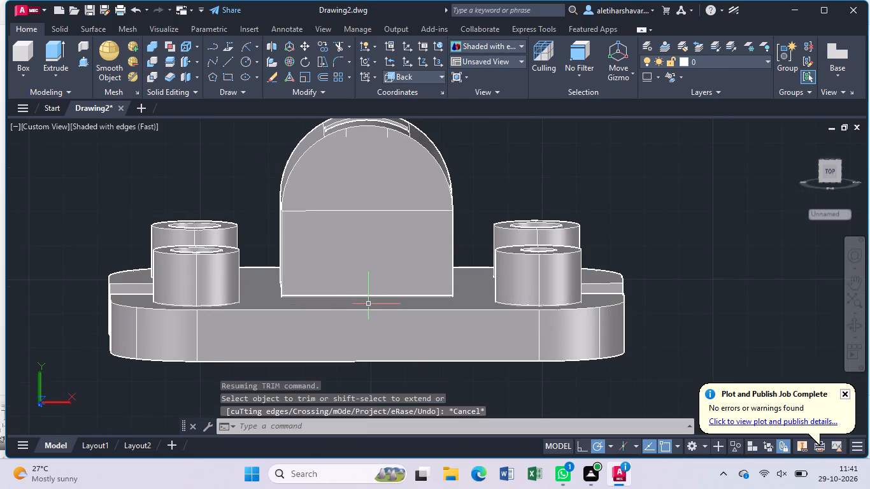
pyautogui.press('l')
pyautogui.press('Return')
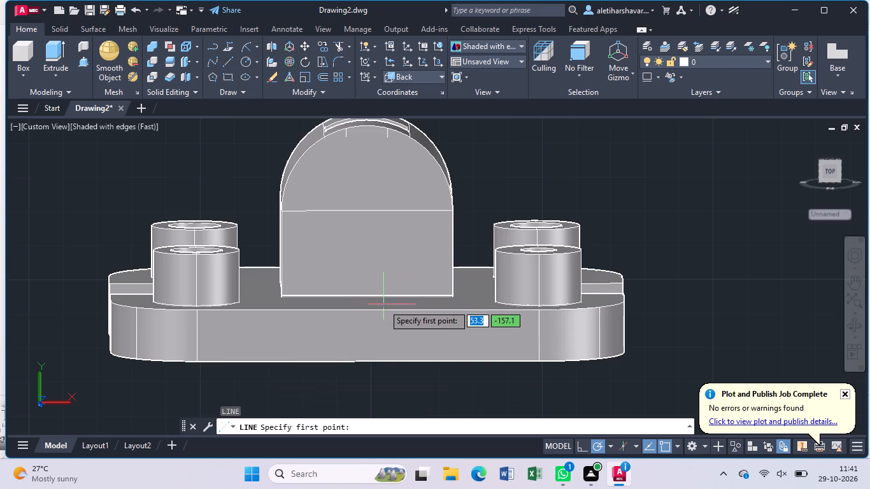
pyautogui.click(368, 311)
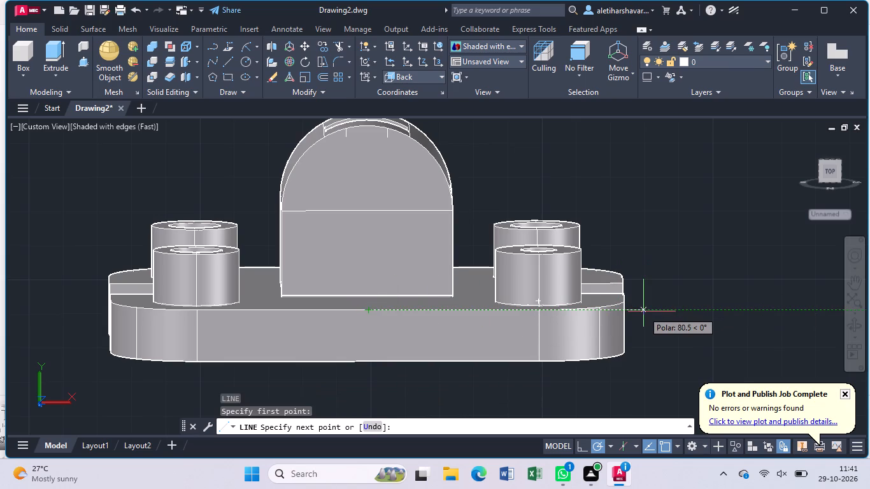
pyautogui.press('6')
pyautogui.press('Return')
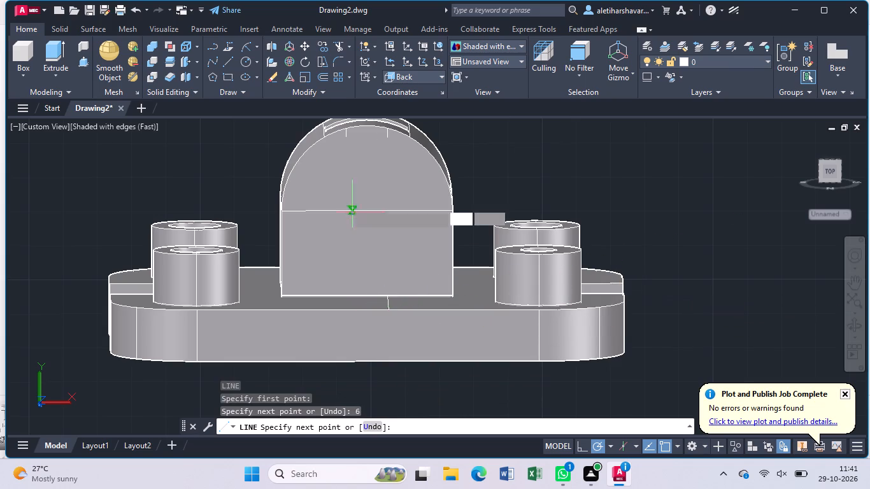
pyautogui.click(387, 127)
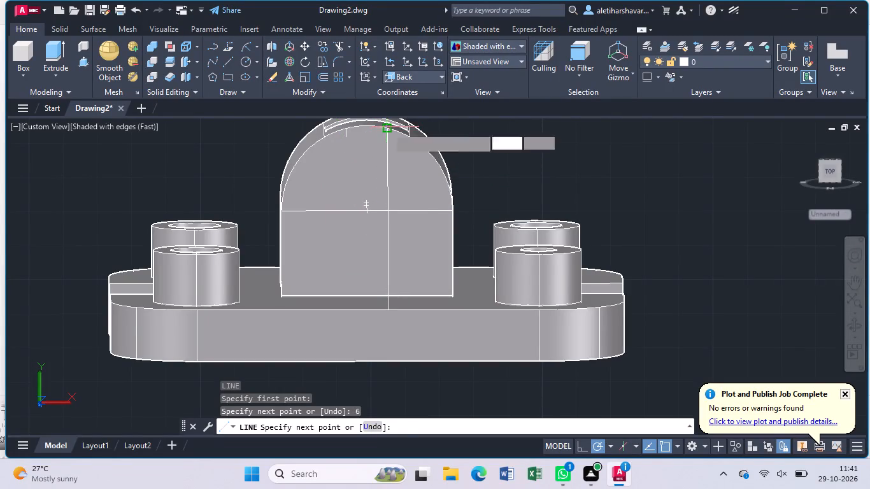
pyautogui.press('Escape')
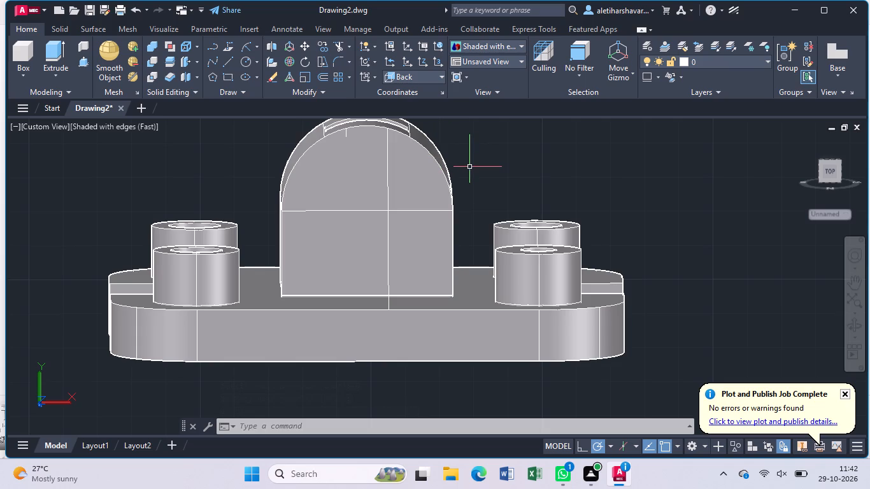
# From an angled view, draw a line from the right upright's arched-edge end down past the block's foot, continuing back to the start point.
pyautogui.press('l')
pyautogui.press('Return')
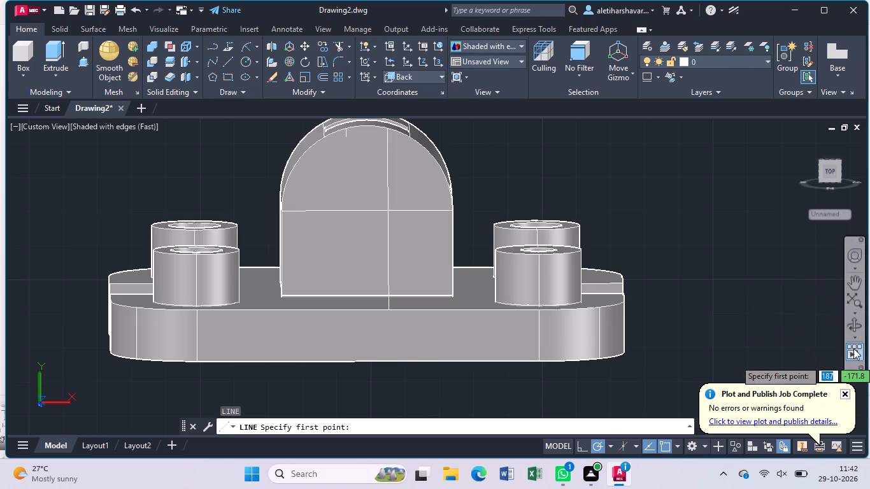
pyautogui.click(855, 330)
pyautogui.moveTo(641, 260); pyautogui.dragTo(625, 279)
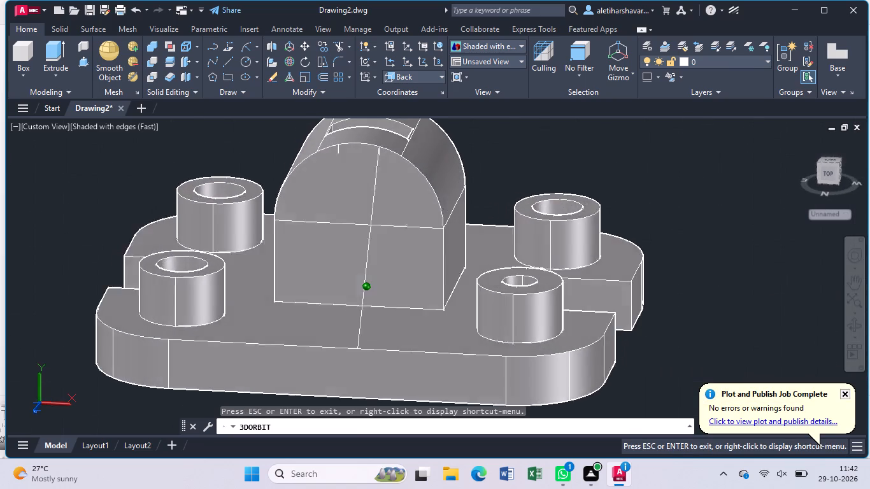
pyautogui.moveTo(625, 279); pyautogui.dragTo(577, 264)
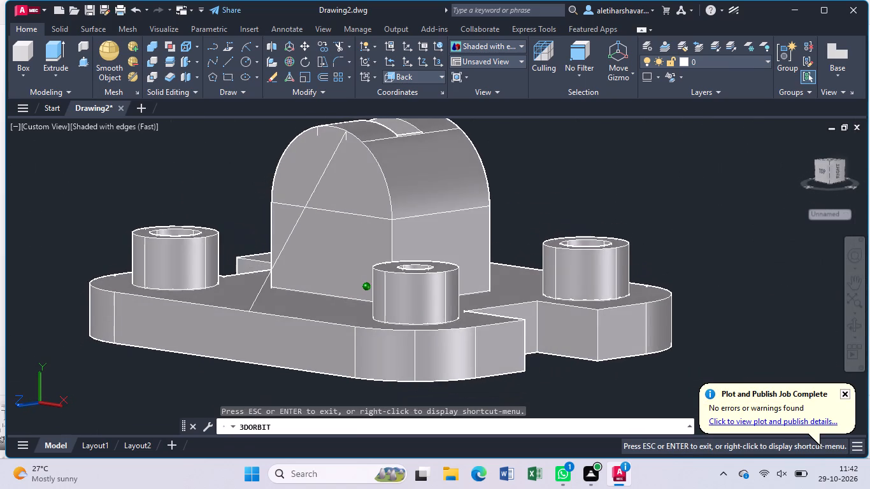
pyautogui.moveTo(577, 264); pyautogui.dragTo(574, 262)
pyautogui.press('Escape')
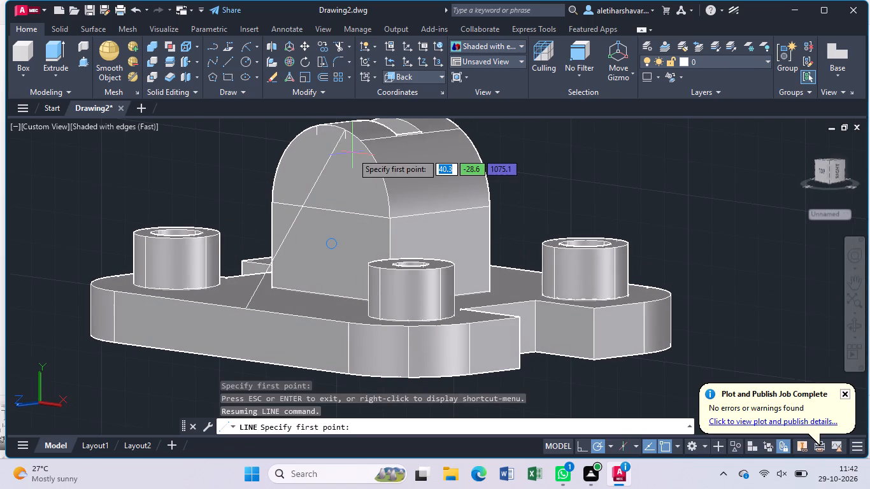
pyautogui.press('l')
pyautogui.press('Return')
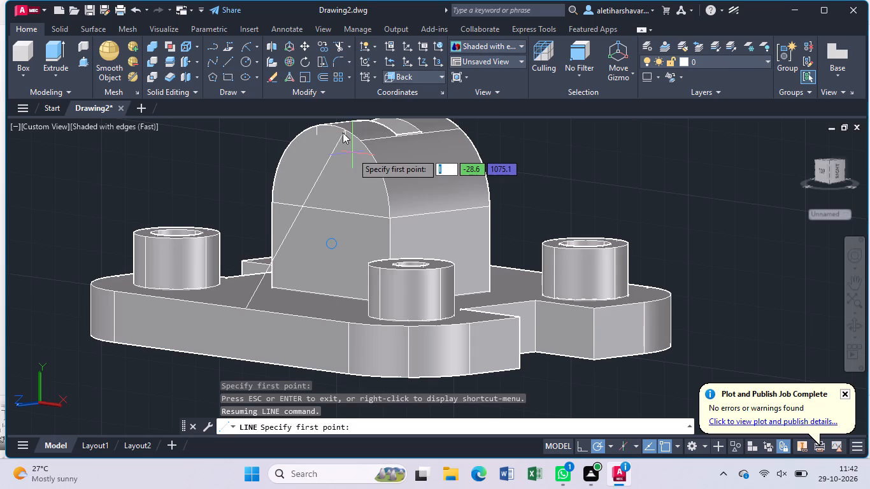
pyautogui.press('Escape')
pyautogui.press('l')
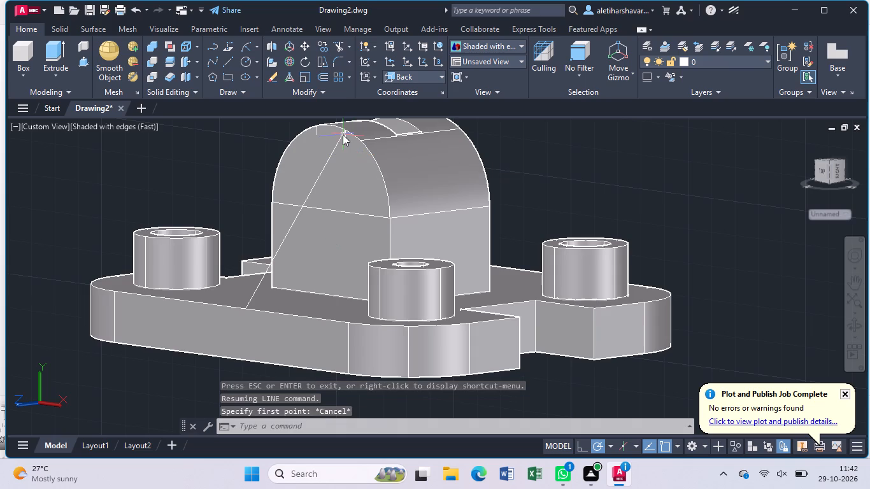
pyautogui.press('Return')
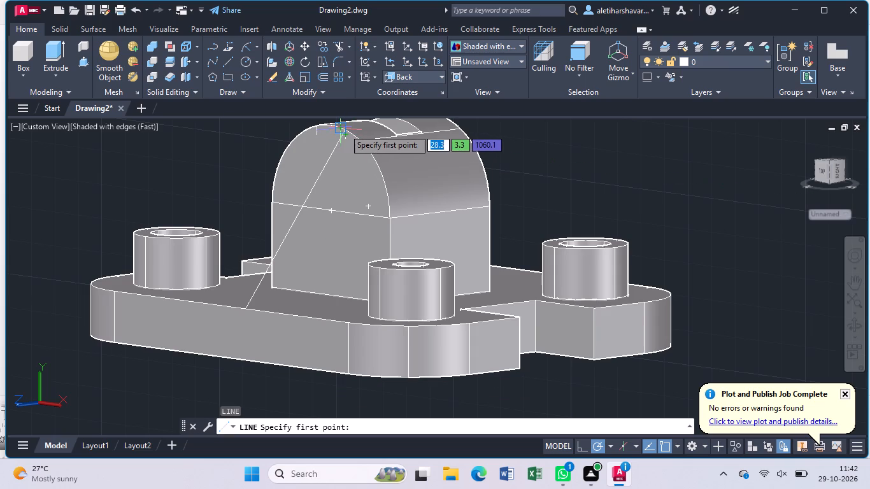
pyautogui.scroll(1, 345, 129)
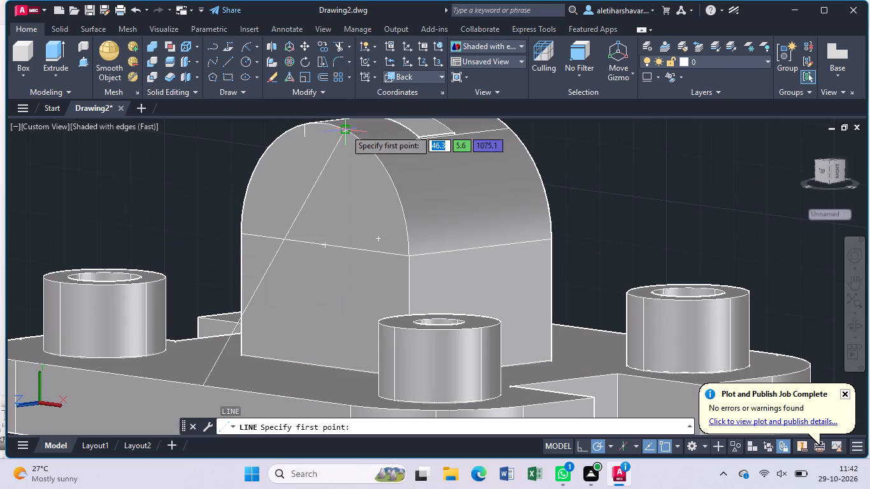
pyautogui.click(345, 129)
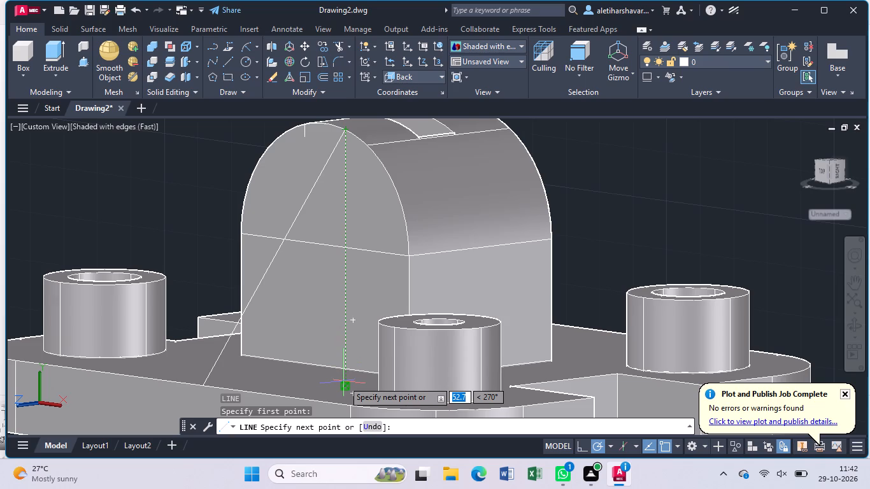
pyautogui.click(343, 381)
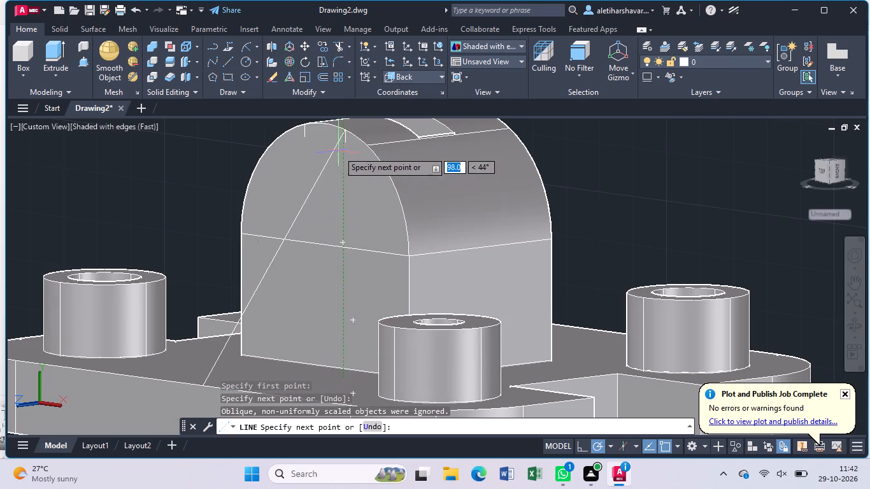
pyautogui.click(347, 131)
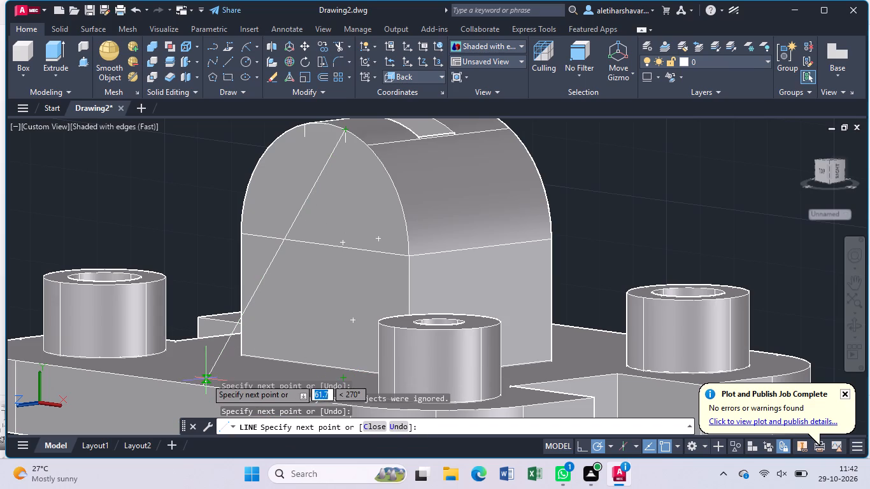
pyautogui.press('Escape')
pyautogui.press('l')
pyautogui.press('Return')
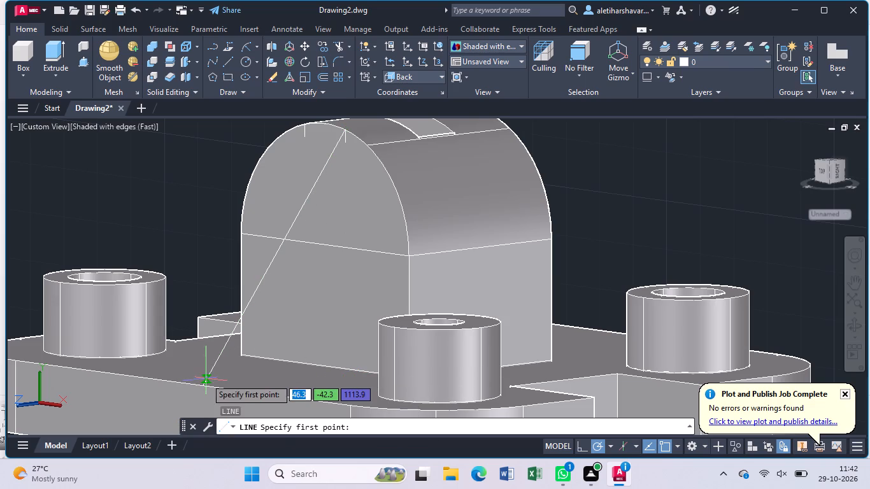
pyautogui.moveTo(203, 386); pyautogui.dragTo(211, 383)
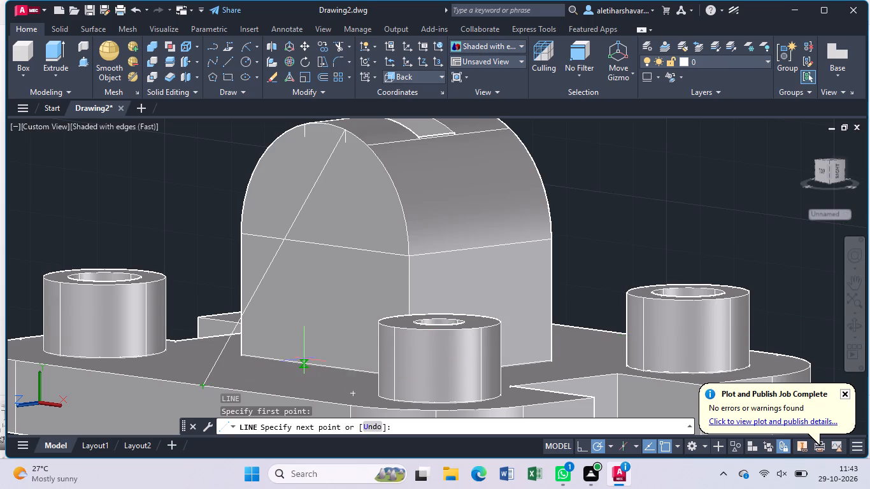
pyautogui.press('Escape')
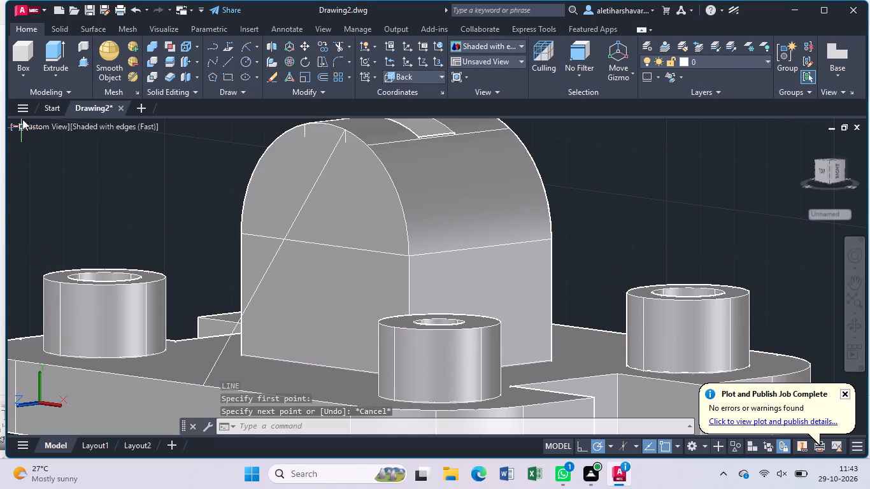
# Check the Front and Back views, and in the Right view erase one stray diagonal line crossing the central block.
pyautogui.click(38, 126)
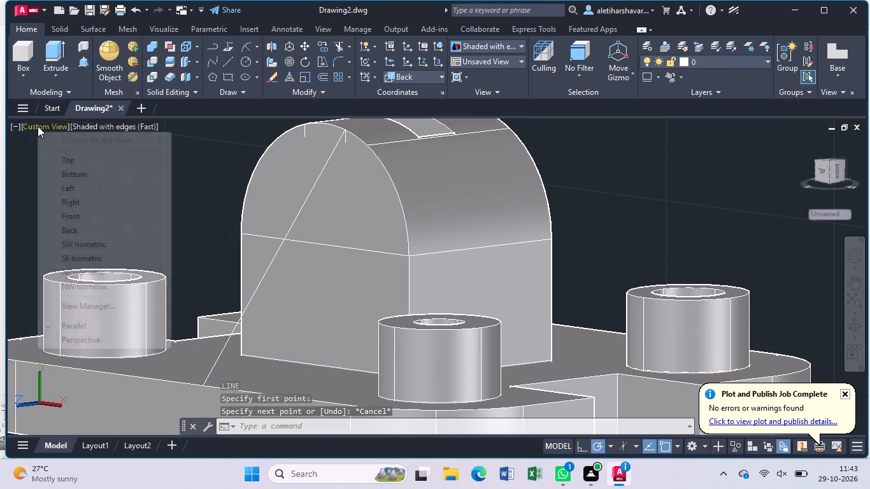
pyautogui.click(81, 215)
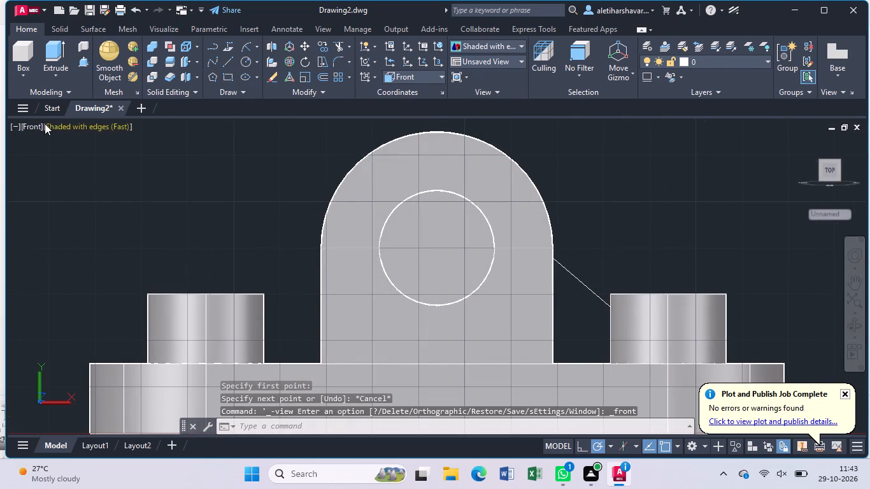
pyautogui.click(34, 125)
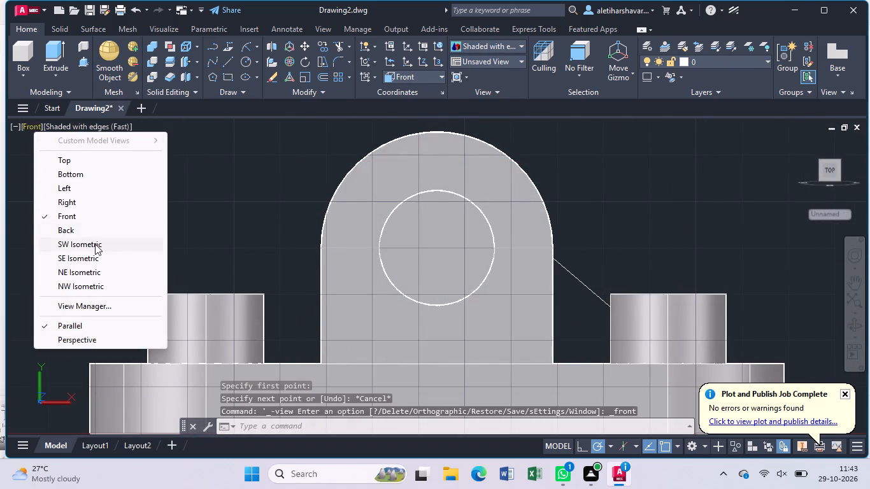
pyautogui.click(82, 228)
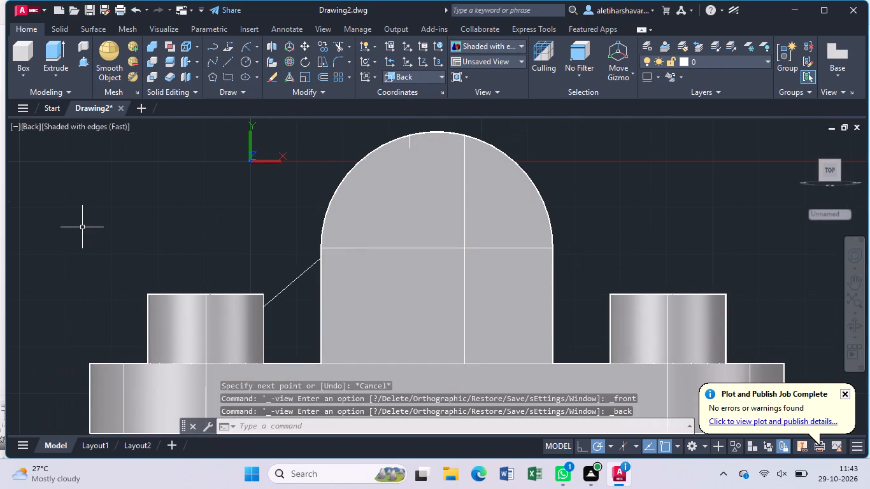
pyautogui.scroll(2, 248, 313)
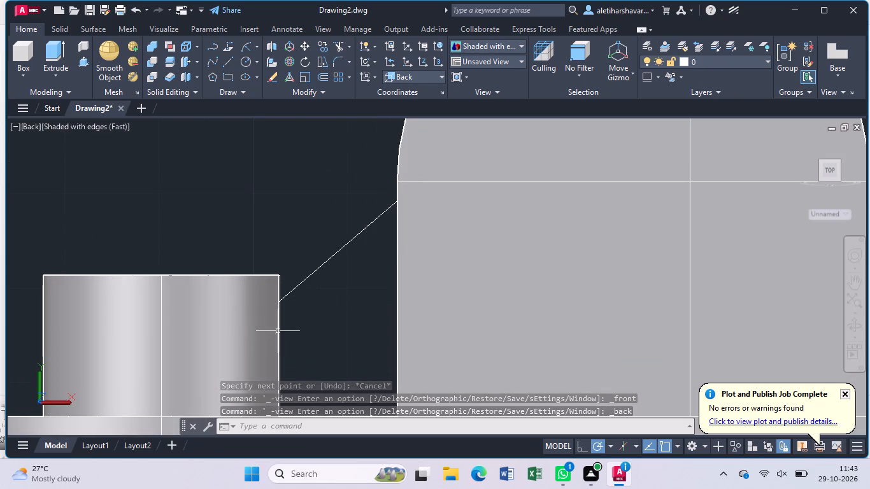
pyautogui.click(32, 125)
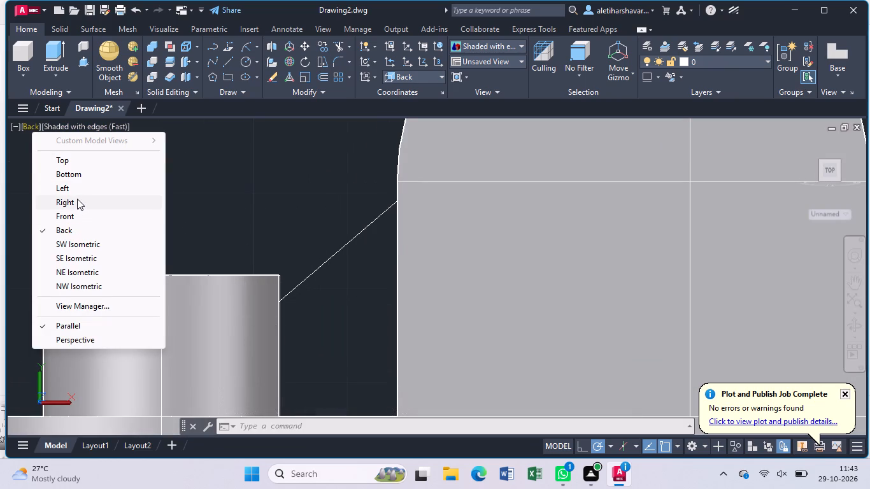
pyautogui.click(77, 199)
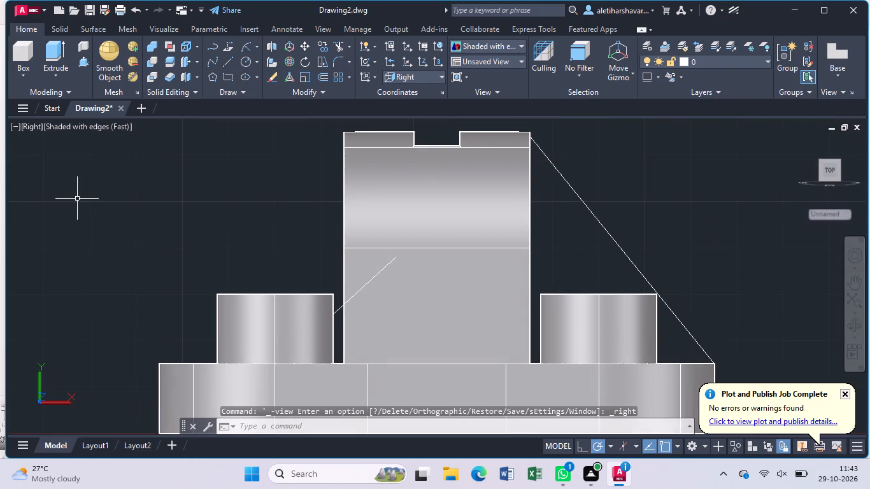
pyautogui.click(337, 310)
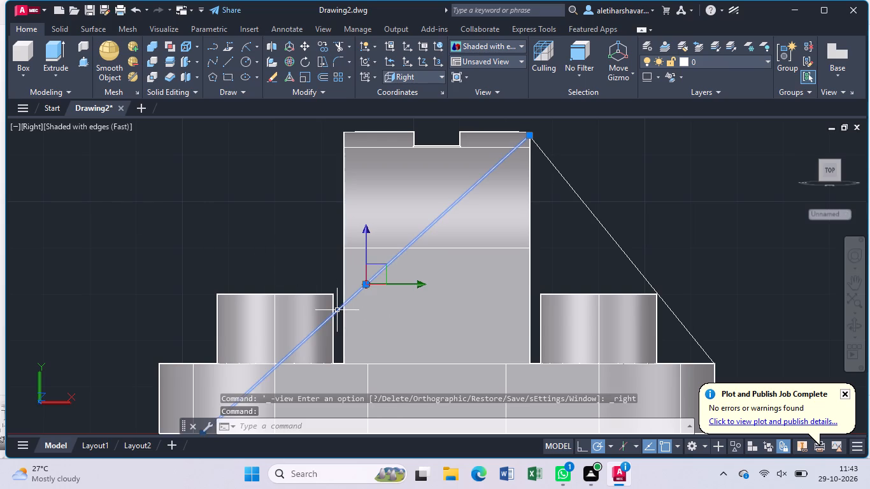
pyautogui.press('Delete')
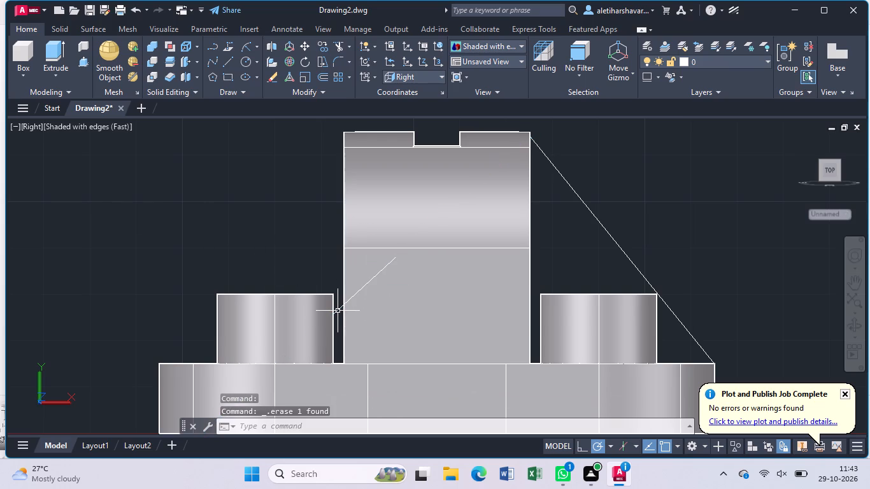
pyautogui.scroll(1, 408, 298)
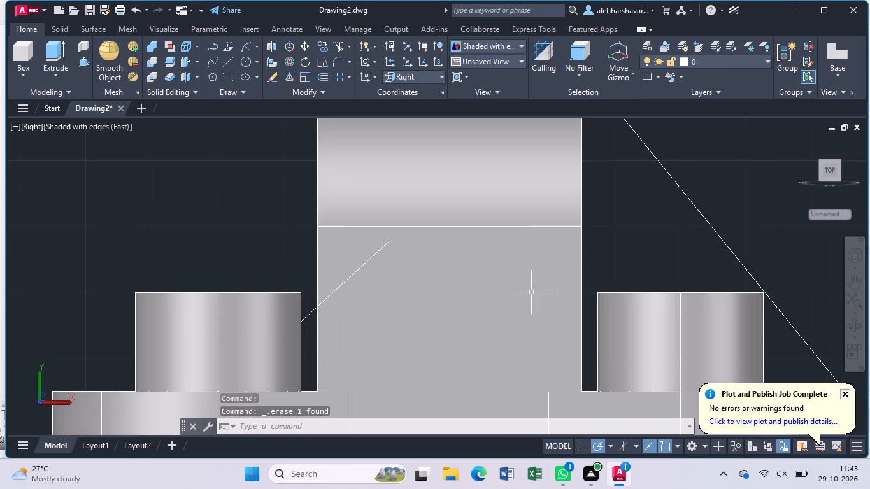
pyautogui.moveTo(532, 292); pyautogui.dragTo(418, 285, button='middle')
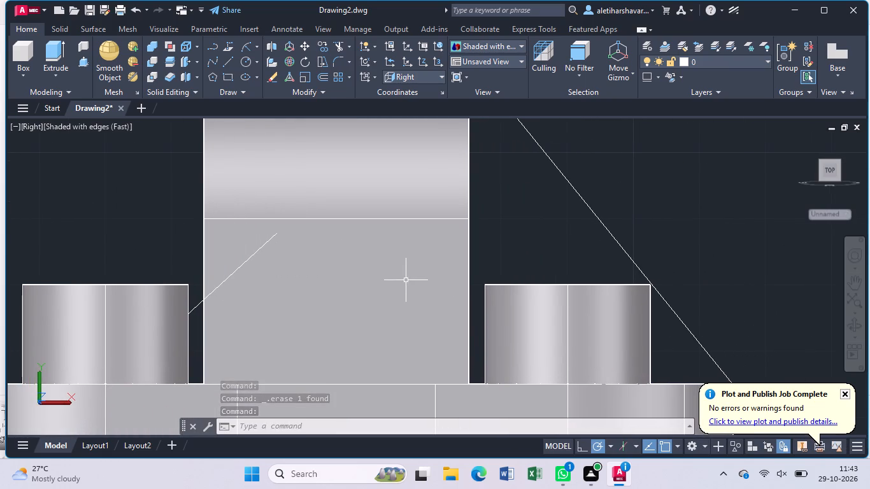
# Erase the remaining short diagonal line crossing the central block's lower face in the Right view.
pyautogui.scroll(-1, 406, 280)
pyautogui.moveTo(365, 236); pyautogui.dragTo(339, 245, button='middle')
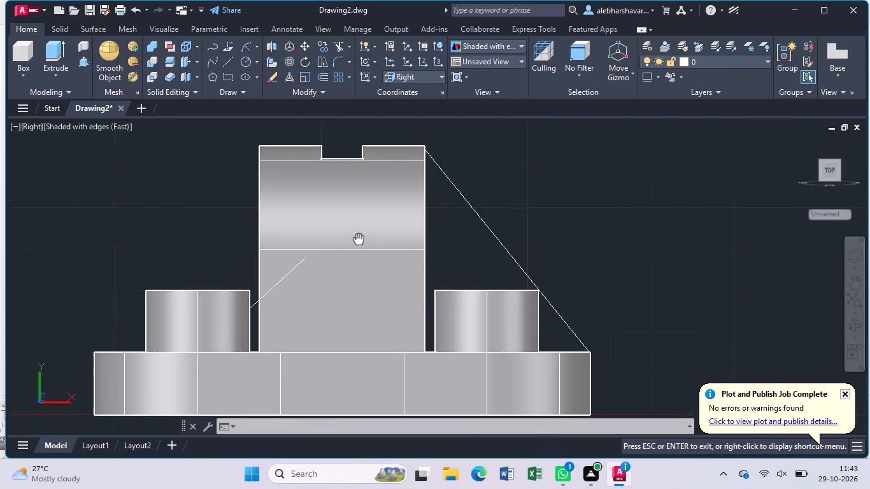
pyautogui.moveTo(339, 245); pyautogui.dragTo(246, 257, button='middle')
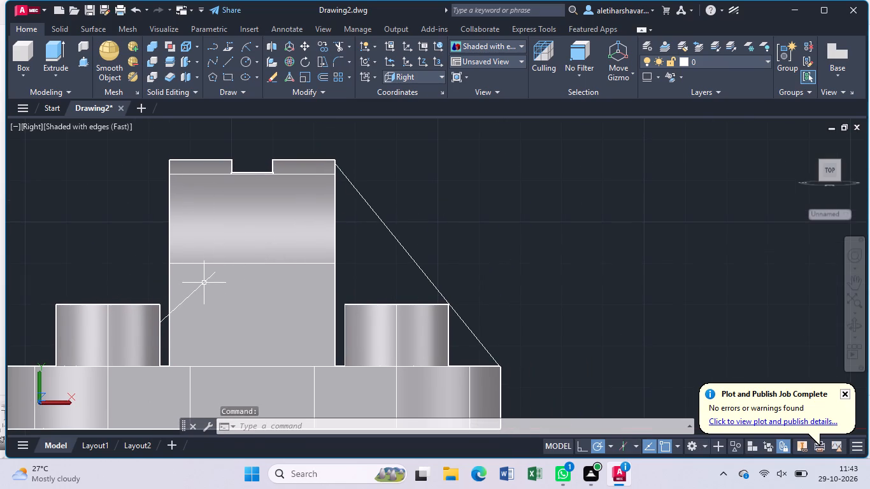
pyautogui.click(204, 283)
pyautogui.press('Delete')
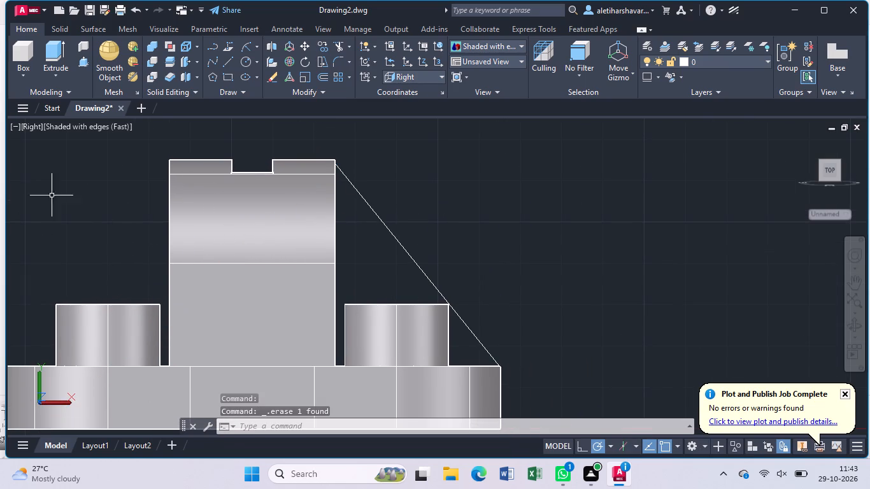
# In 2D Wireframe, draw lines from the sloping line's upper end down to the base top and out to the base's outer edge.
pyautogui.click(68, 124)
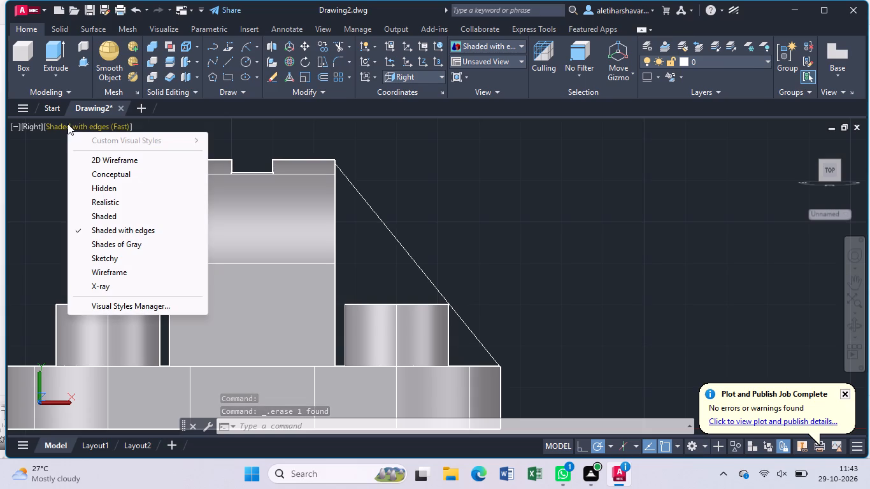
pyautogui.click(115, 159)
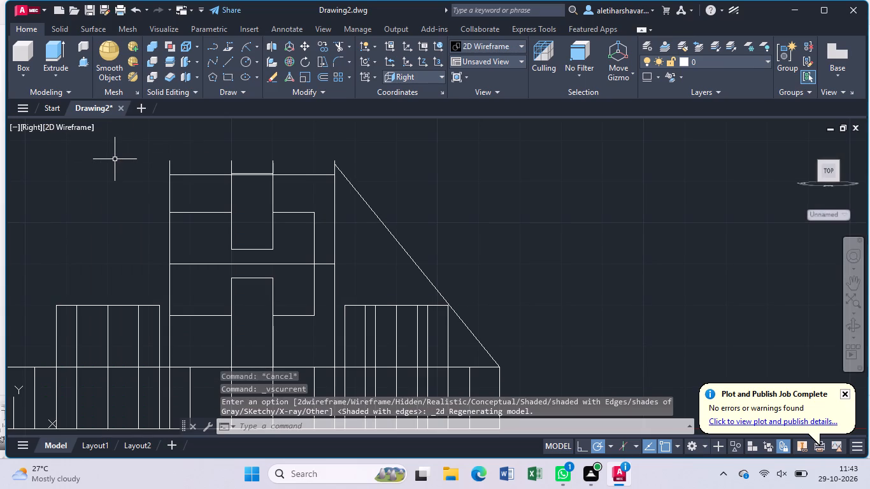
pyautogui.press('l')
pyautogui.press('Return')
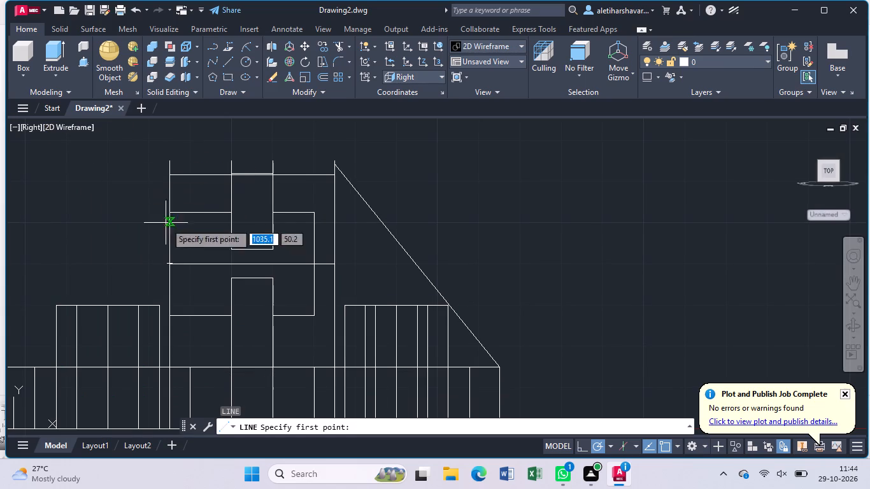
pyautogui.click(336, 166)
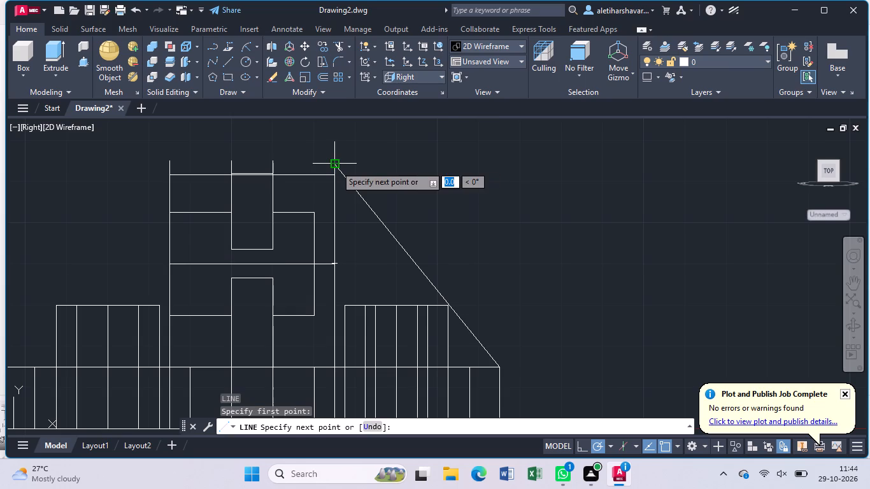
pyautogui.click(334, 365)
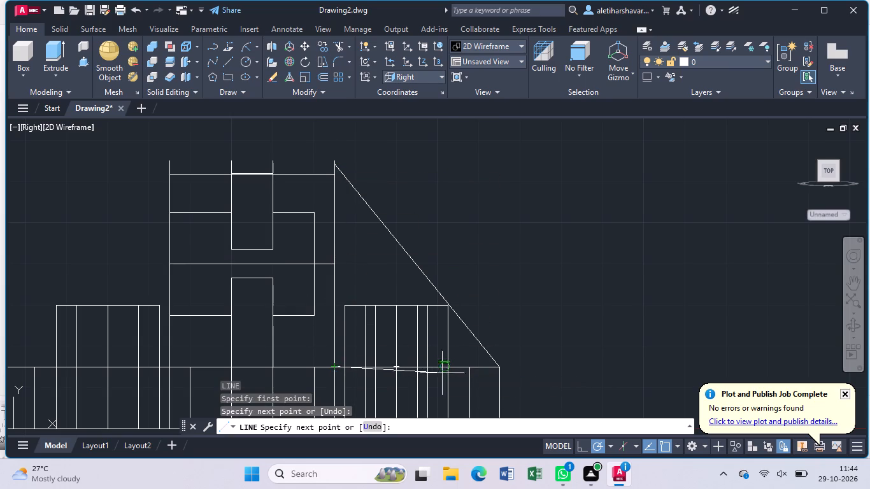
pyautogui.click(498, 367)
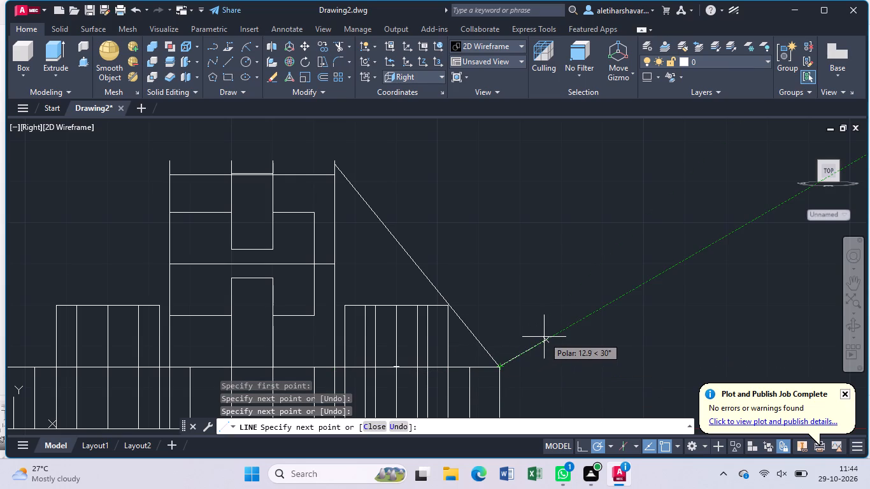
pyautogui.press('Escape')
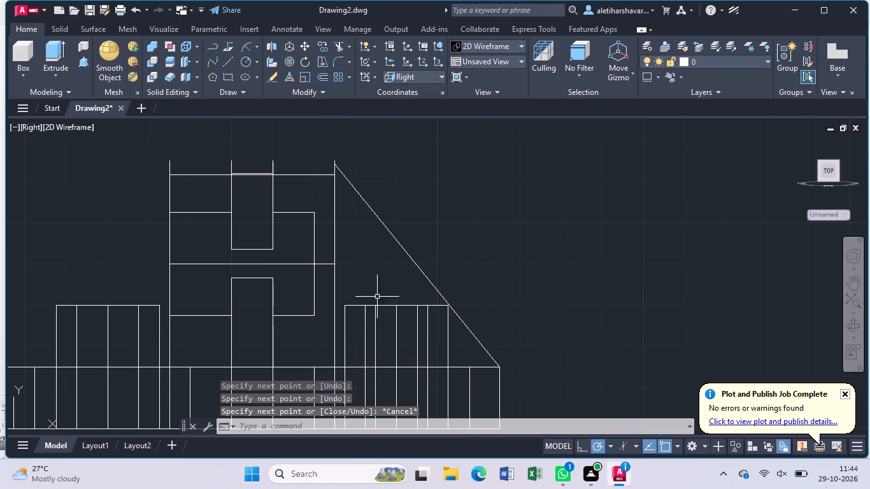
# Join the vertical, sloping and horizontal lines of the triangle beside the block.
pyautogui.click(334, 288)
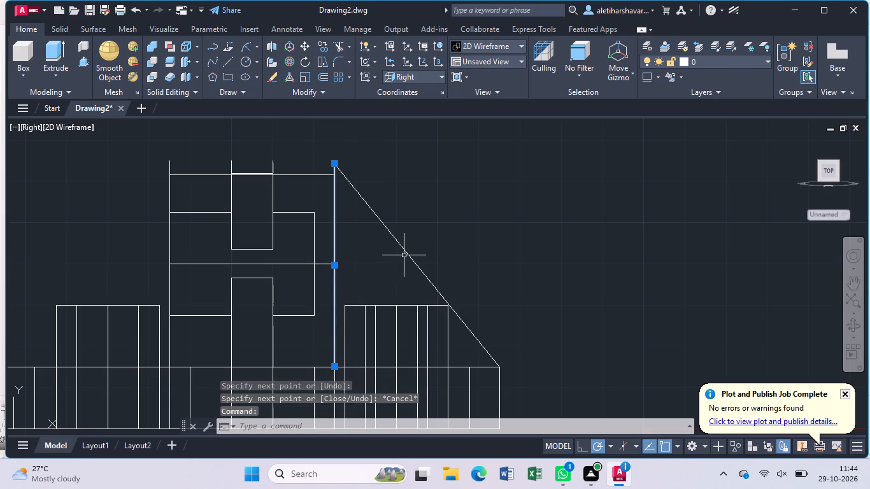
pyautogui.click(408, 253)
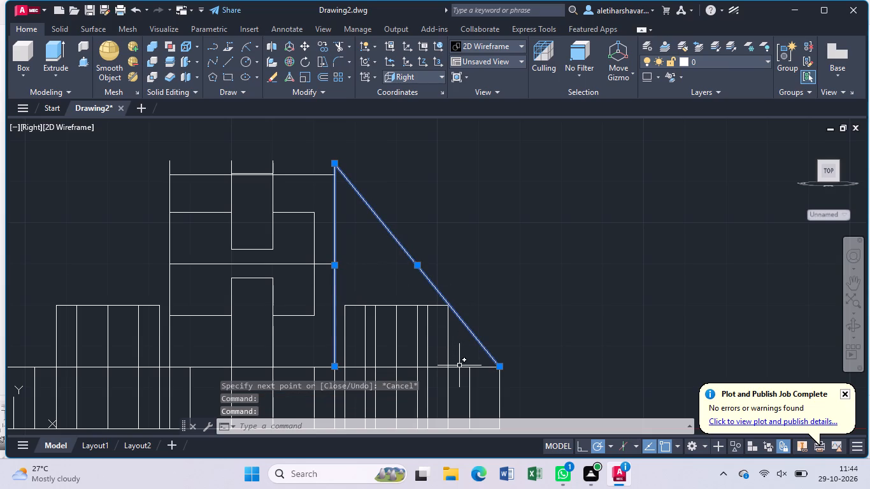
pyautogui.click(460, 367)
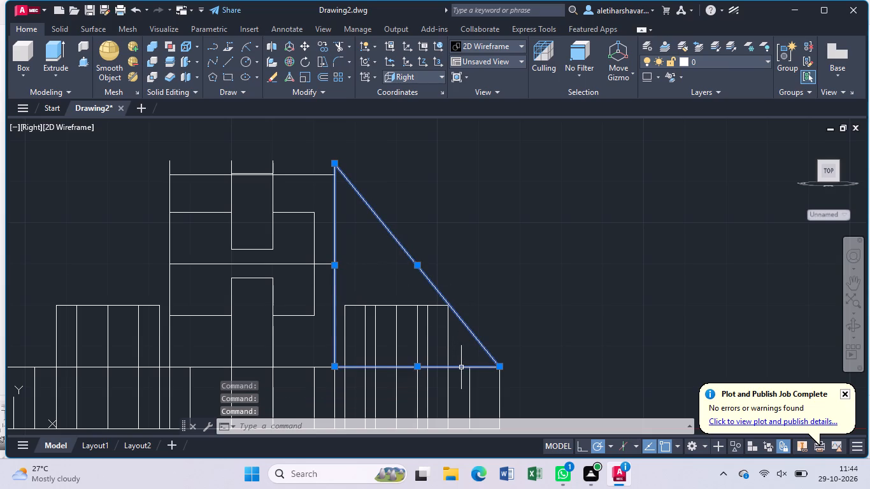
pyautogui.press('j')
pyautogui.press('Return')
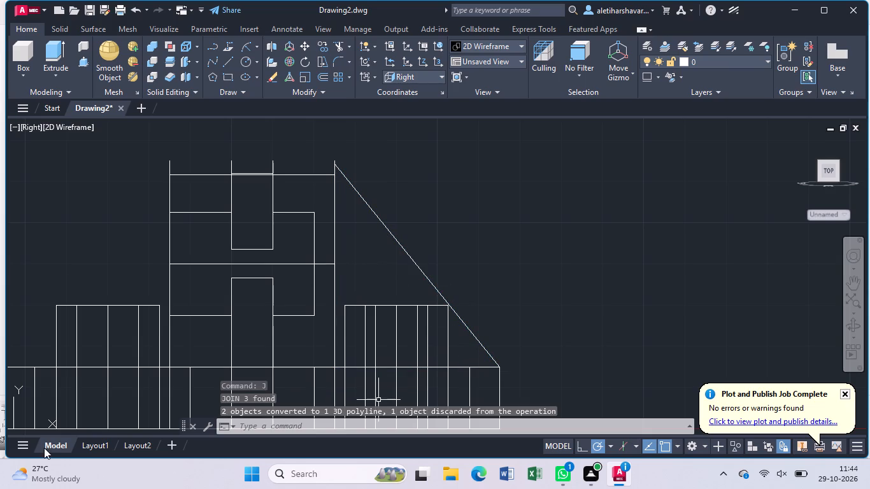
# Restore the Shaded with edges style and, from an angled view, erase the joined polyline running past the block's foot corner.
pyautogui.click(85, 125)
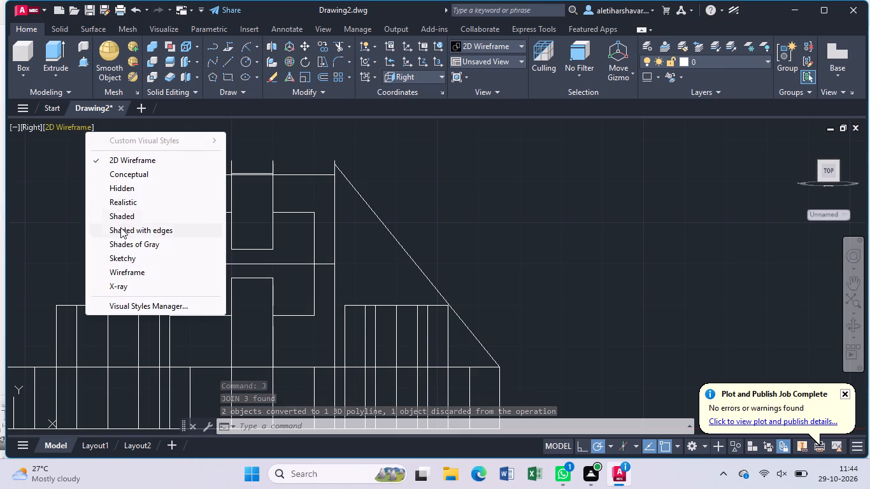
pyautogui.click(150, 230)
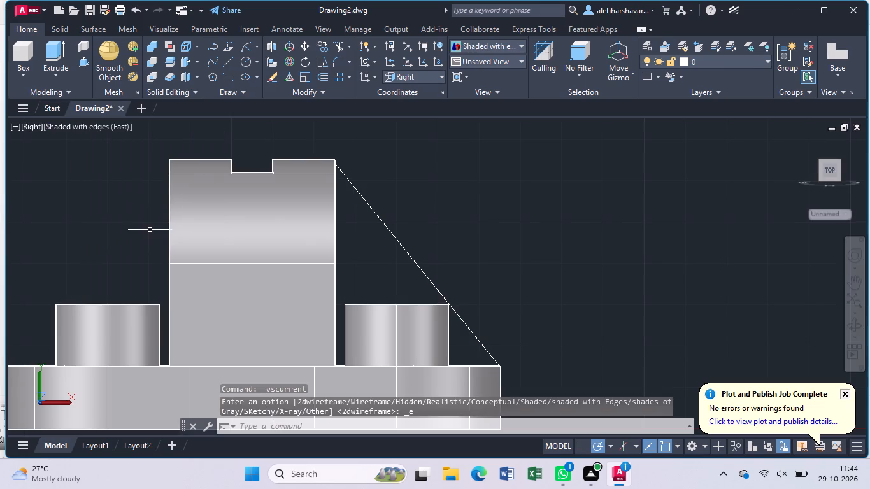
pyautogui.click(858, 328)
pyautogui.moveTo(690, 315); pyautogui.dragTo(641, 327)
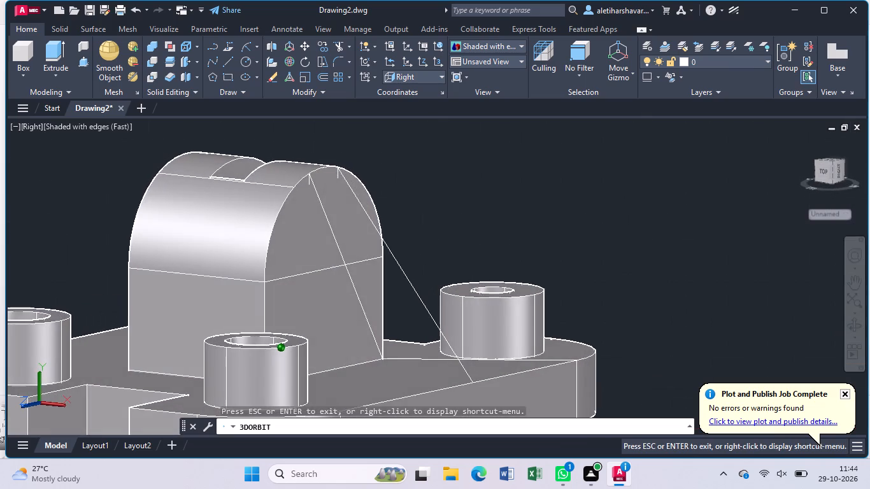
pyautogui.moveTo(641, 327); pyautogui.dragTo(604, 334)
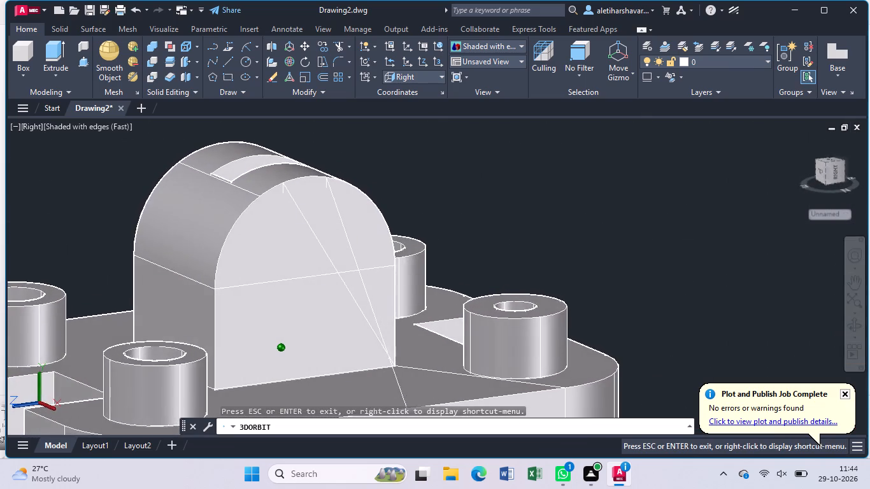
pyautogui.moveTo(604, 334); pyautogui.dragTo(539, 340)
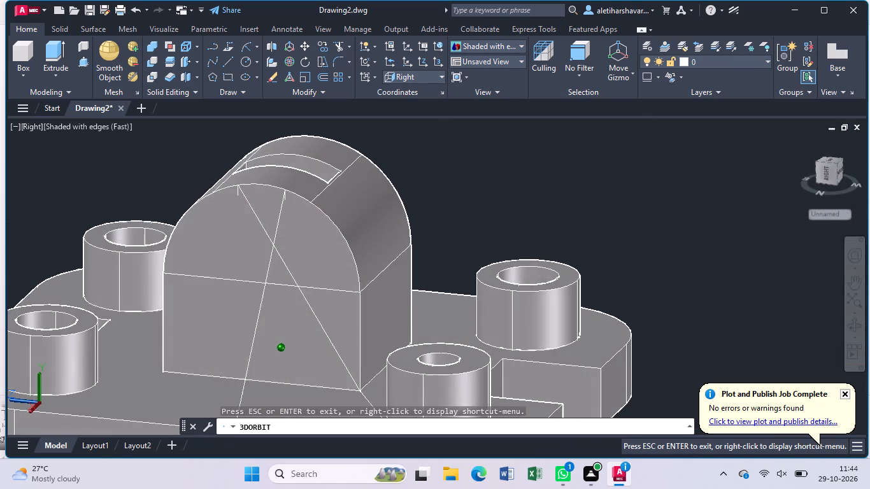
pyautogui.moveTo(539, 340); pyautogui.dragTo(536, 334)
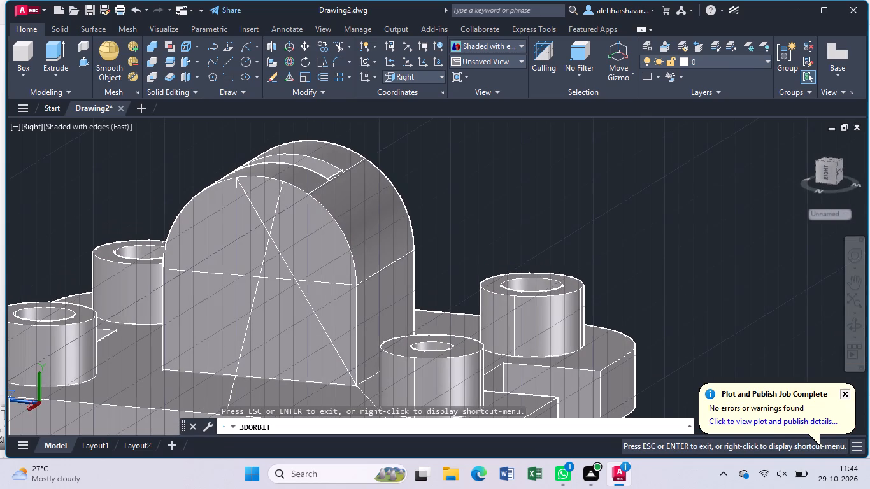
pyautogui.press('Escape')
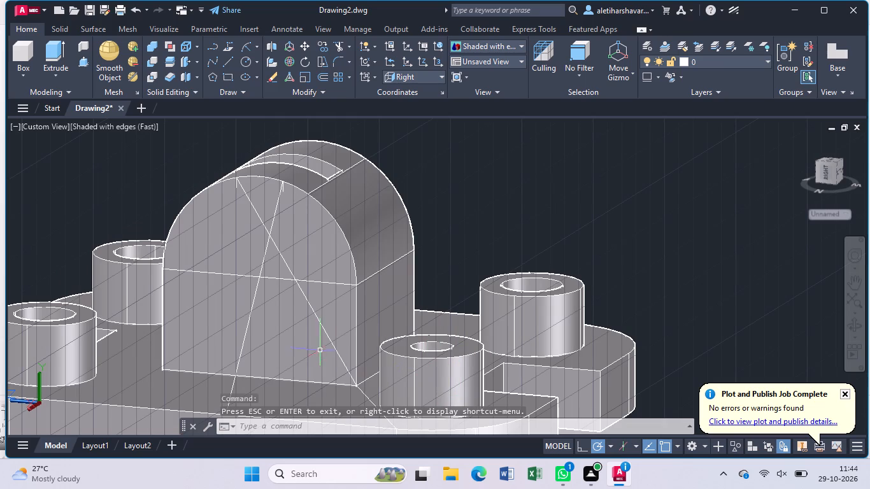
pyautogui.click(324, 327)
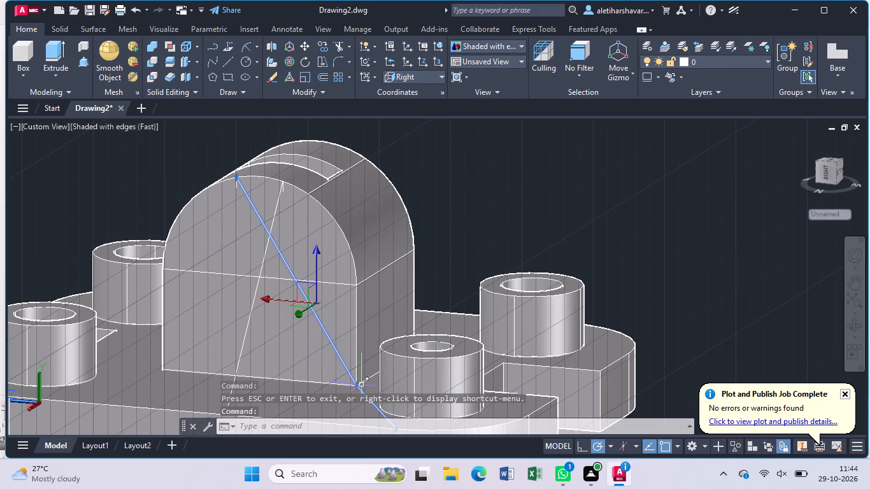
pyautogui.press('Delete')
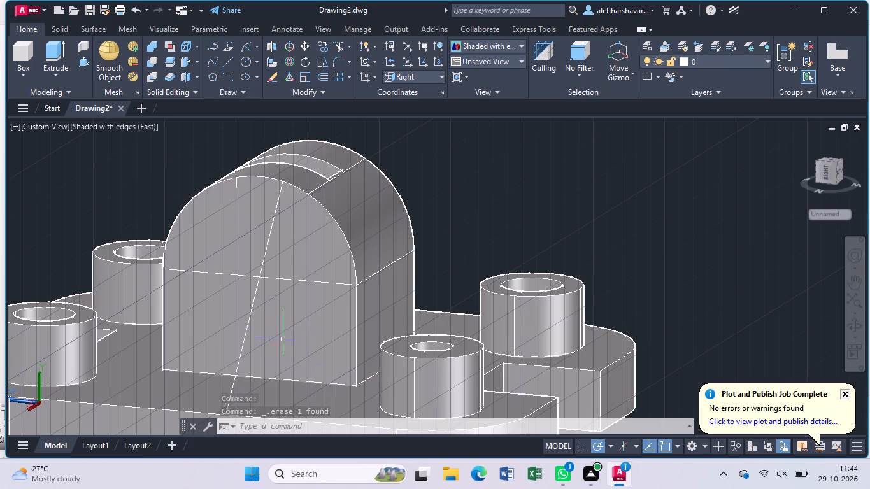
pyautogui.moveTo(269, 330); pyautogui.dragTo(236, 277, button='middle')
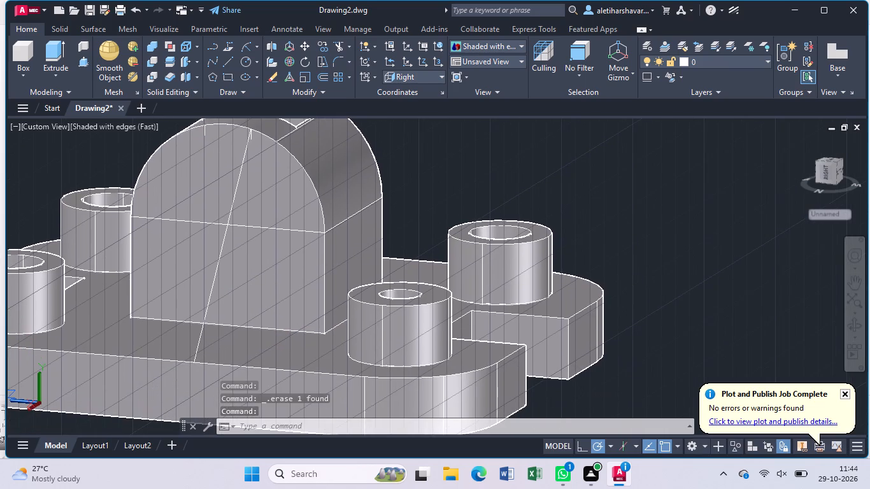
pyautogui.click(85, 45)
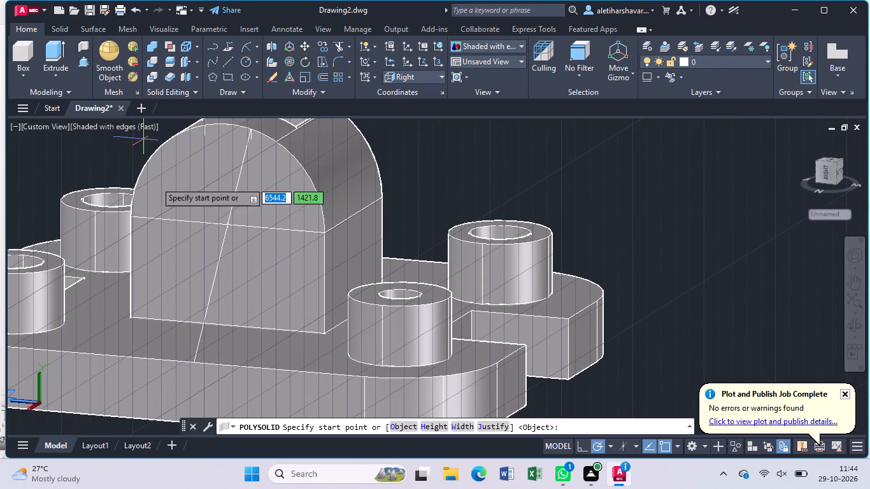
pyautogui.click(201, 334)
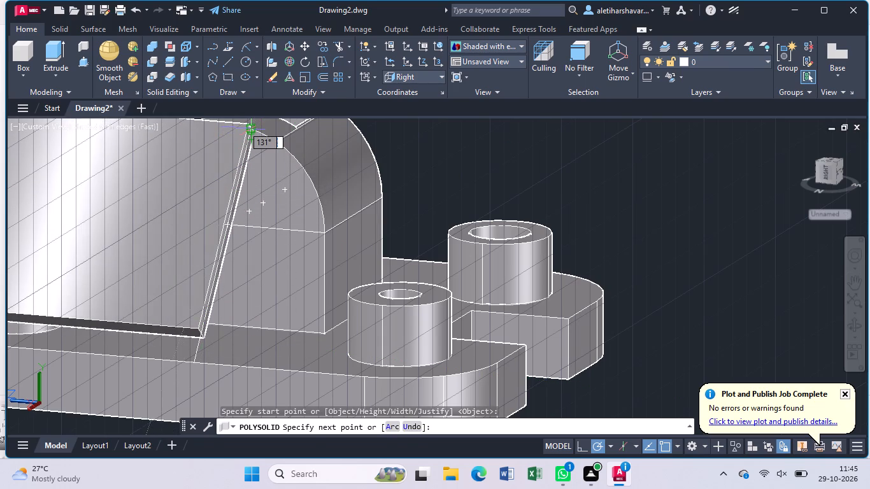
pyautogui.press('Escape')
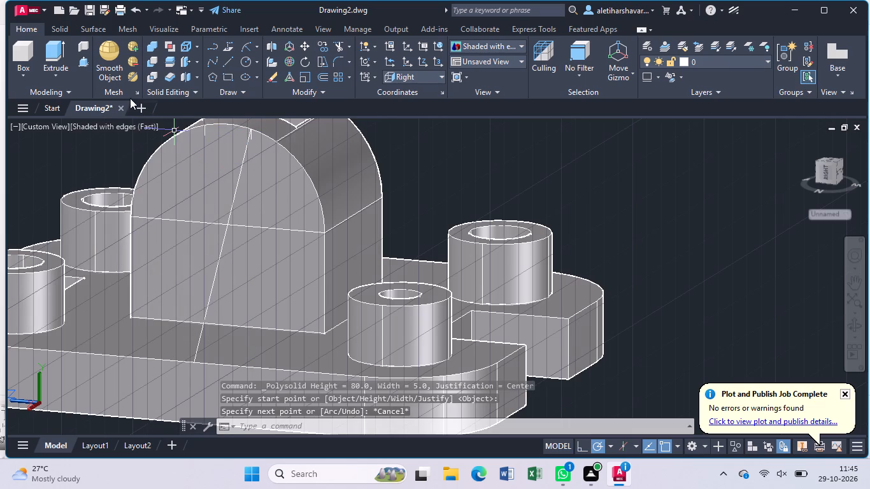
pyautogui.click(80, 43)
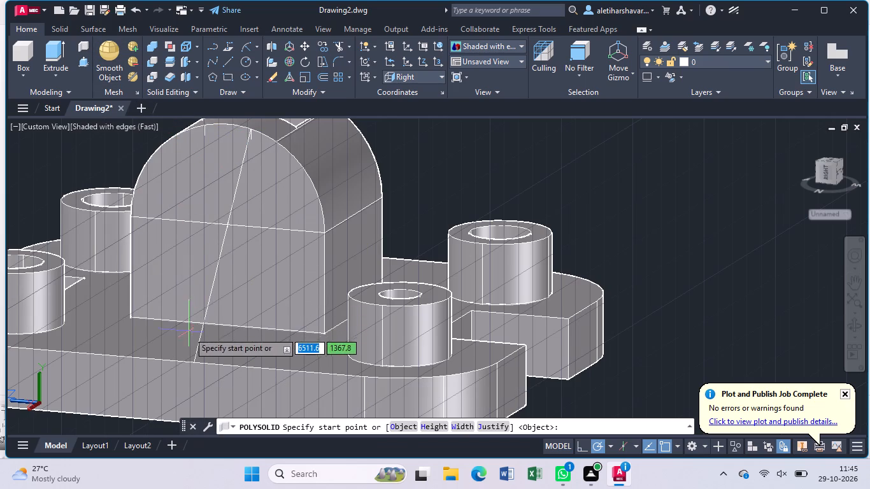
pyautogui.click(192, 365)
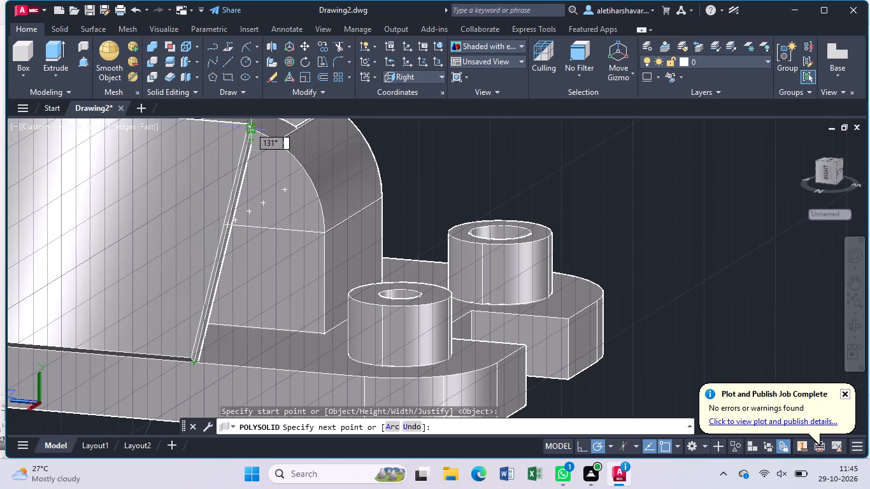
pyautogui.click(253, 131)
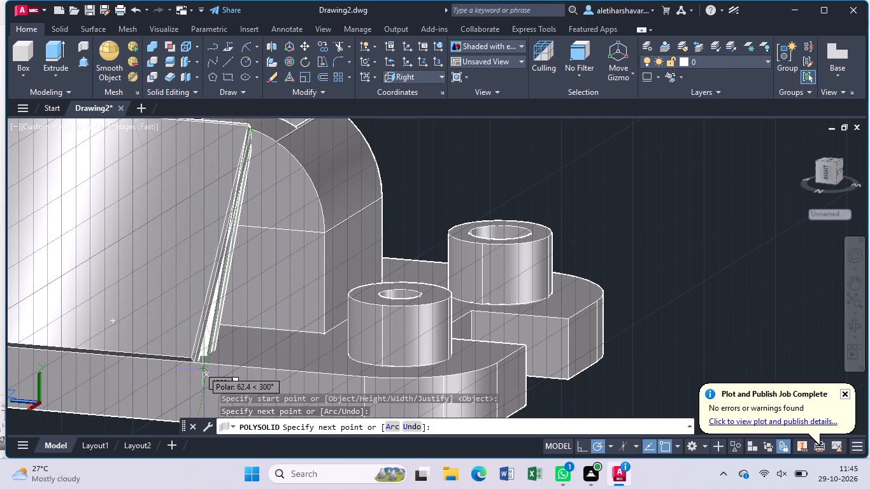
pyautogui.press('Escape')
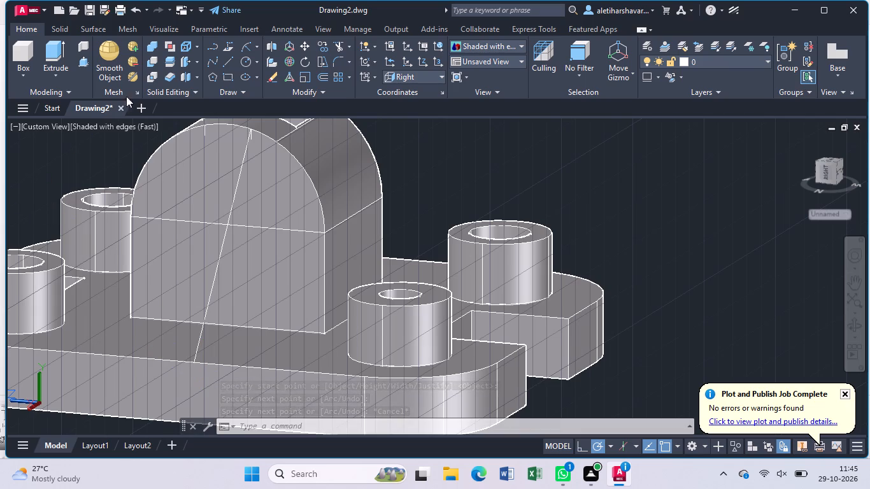
# Presspull the remaining sloping line by 12 across the front of the block.
pyautogui.click(80, 62)
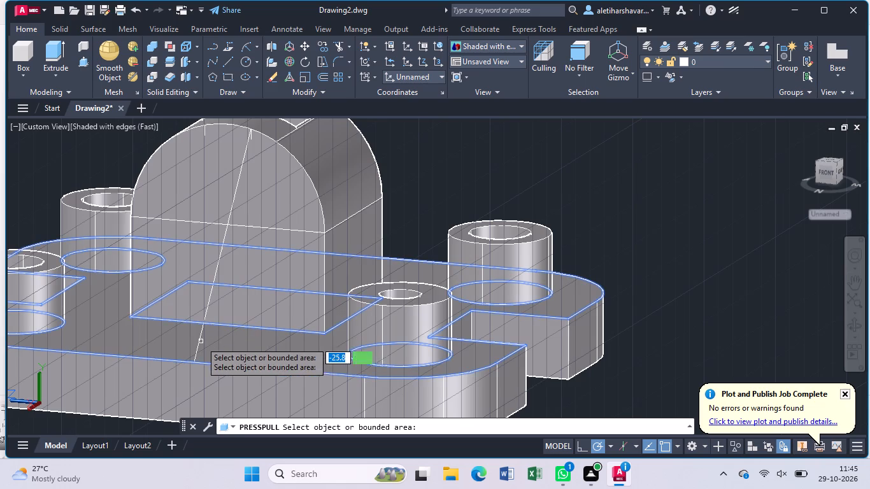
pyautogui.click(197, 348)
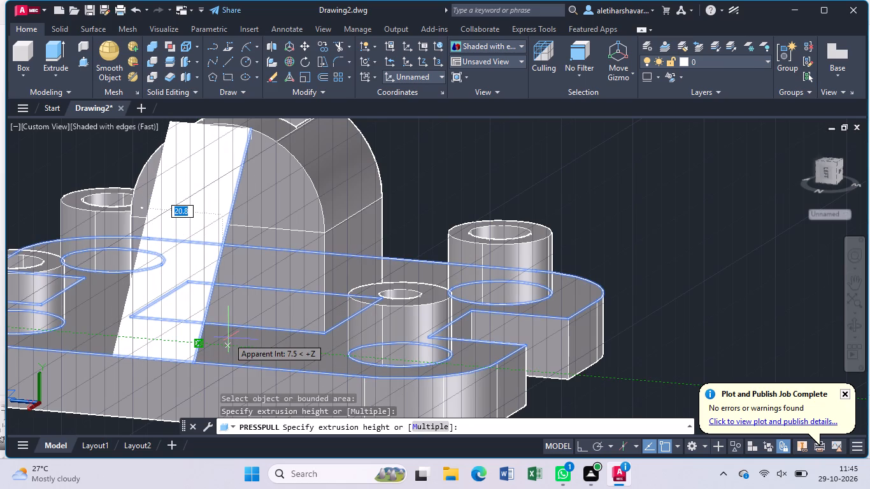
pyautogui.write('12')
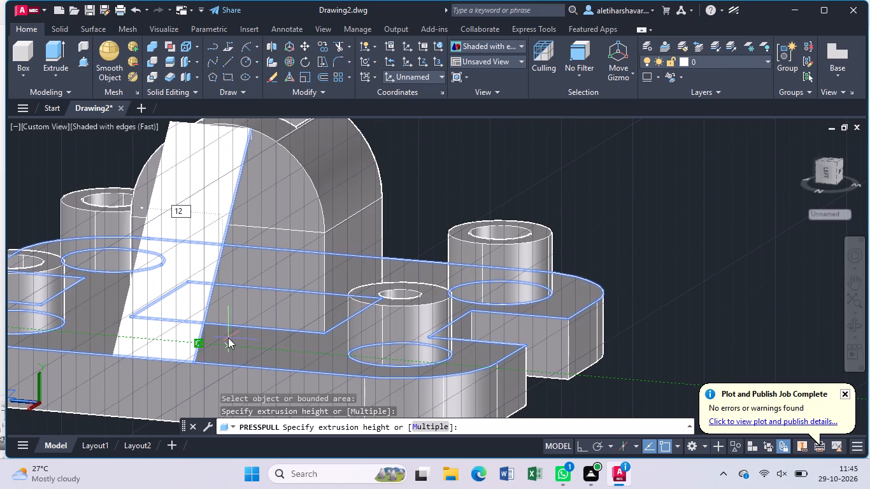
pyautogui.press('Return')
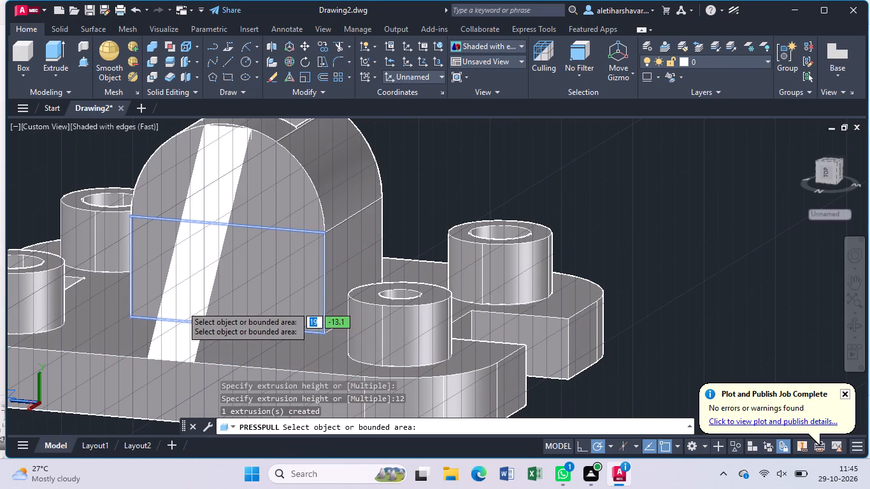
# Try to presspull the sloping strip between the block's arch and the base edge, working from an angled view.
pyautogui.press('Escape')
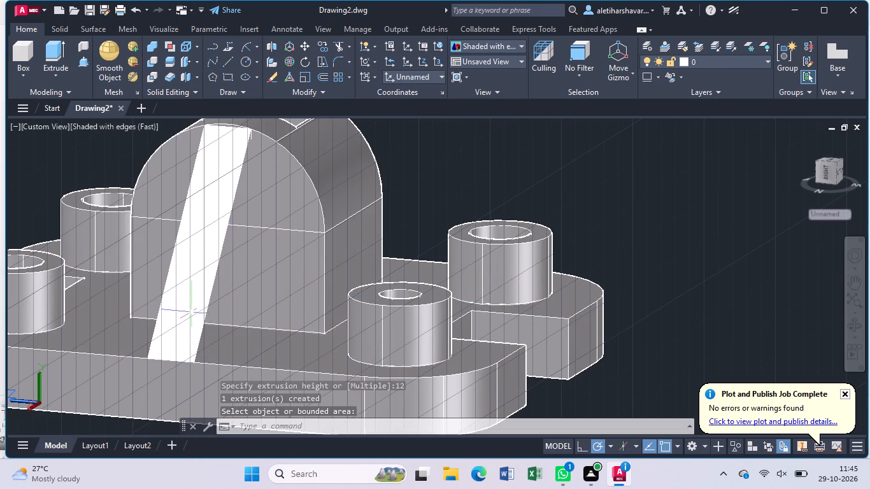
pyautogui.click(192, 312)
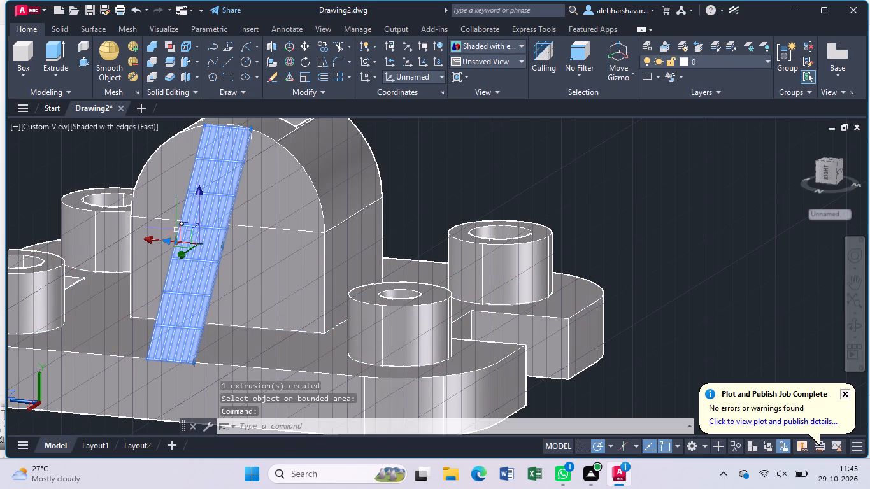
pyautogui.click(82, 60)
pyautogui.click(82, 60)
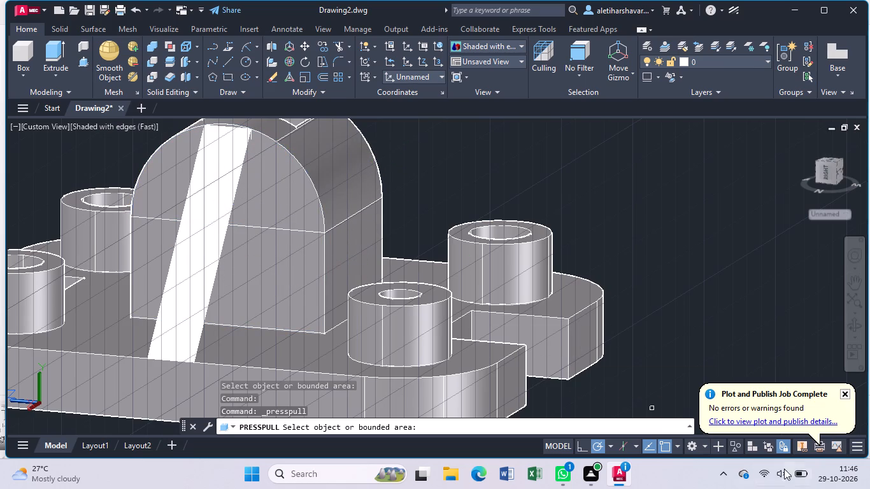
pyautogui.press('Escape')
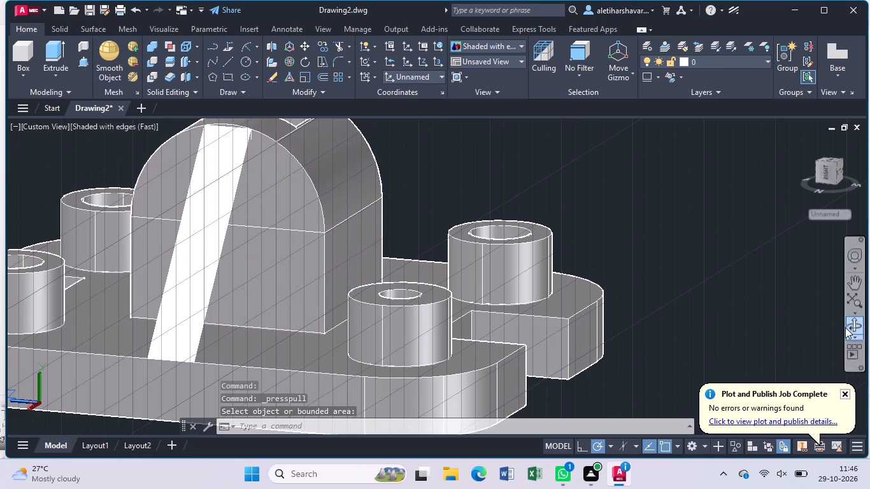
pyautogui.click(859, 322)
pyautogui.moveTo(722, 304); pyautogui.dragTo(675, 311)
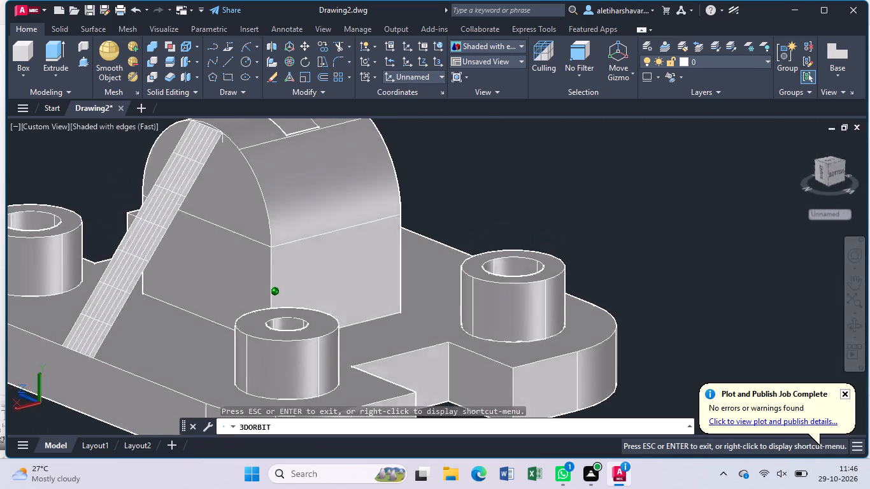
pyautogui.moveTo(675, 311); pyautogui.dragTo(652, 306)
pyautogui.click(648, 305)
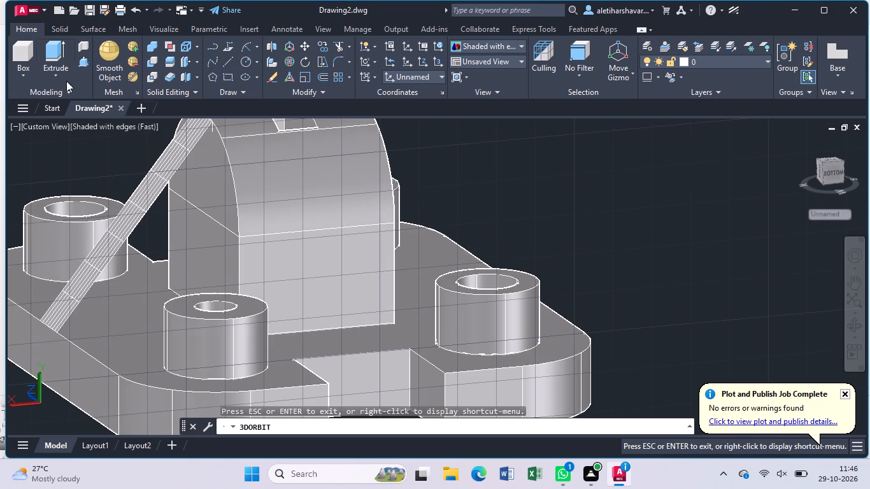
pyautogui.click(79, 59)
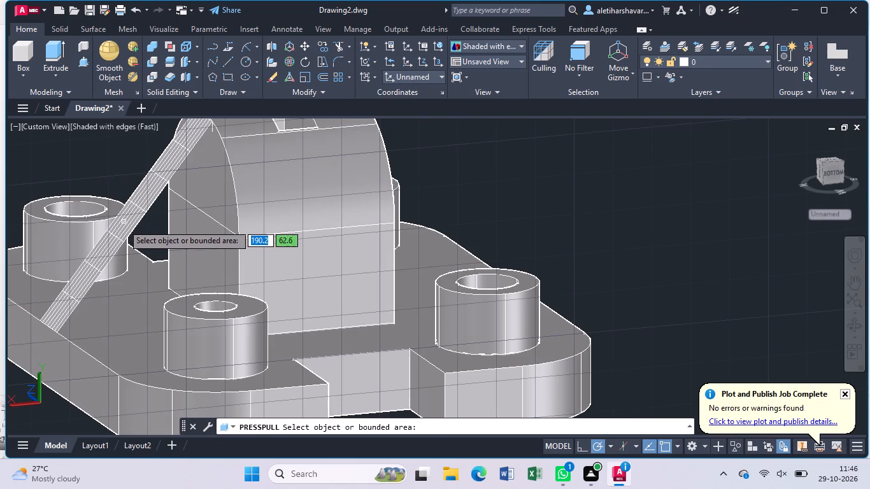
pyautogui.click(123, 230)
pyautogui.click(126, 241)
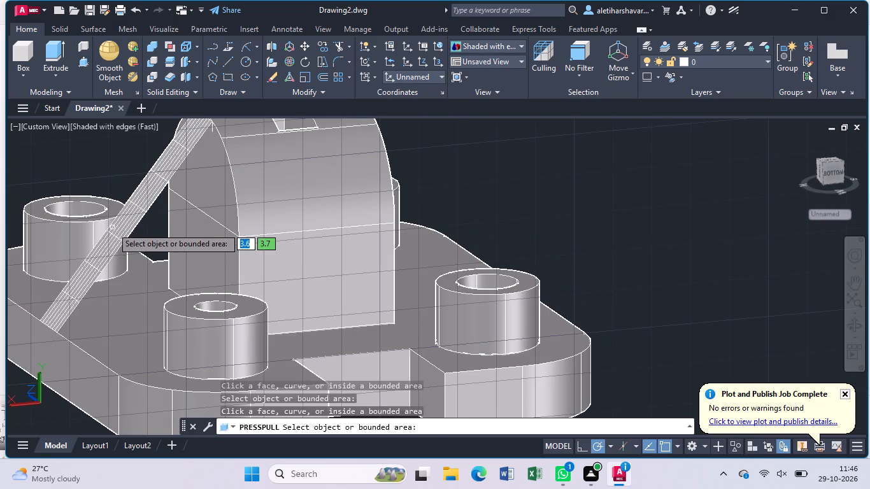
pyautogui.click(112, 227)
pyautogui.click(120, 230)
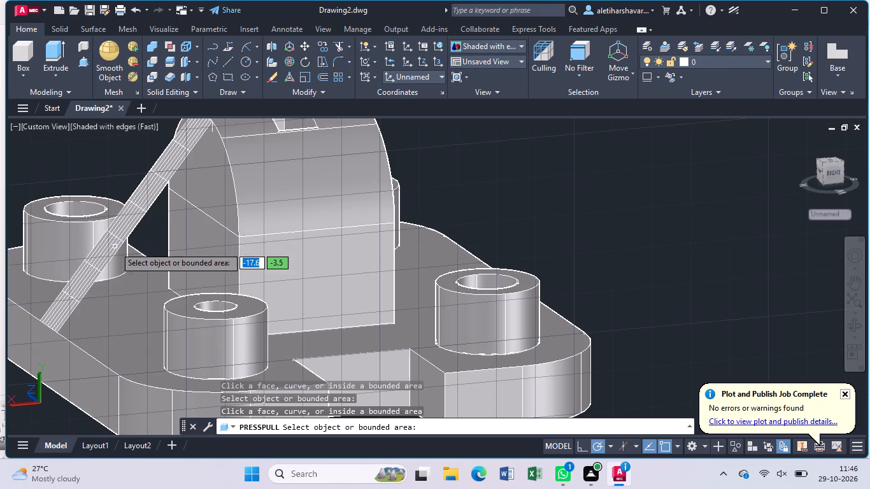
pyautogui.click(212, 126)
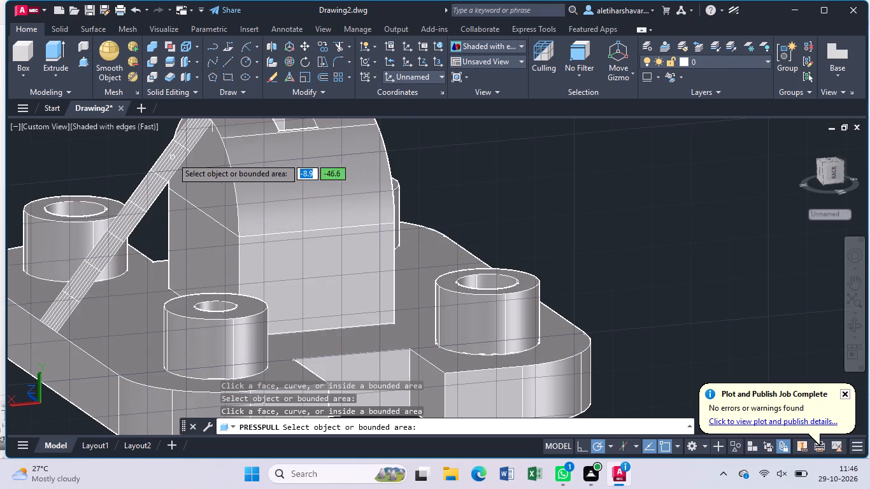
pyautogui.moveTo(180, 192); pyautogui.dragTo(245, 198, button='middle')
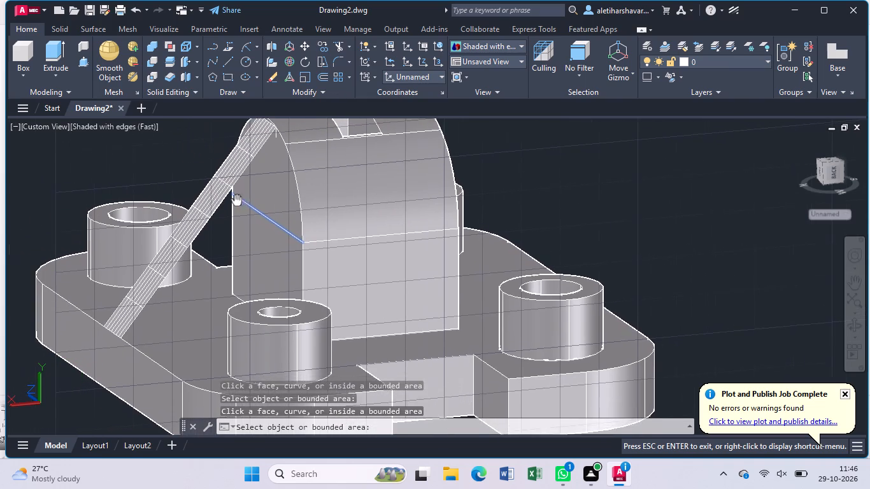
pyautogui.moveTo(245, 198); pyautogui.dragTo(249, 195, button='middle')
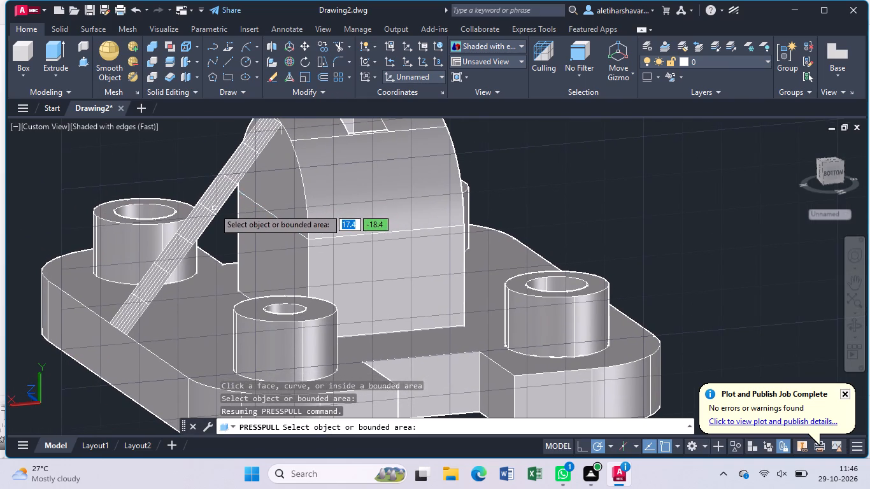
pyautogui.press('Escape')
# Copy the sloping strip from its upper corner at the block's arch to the empty space beside the part.
pyautogui.click(210, 208)
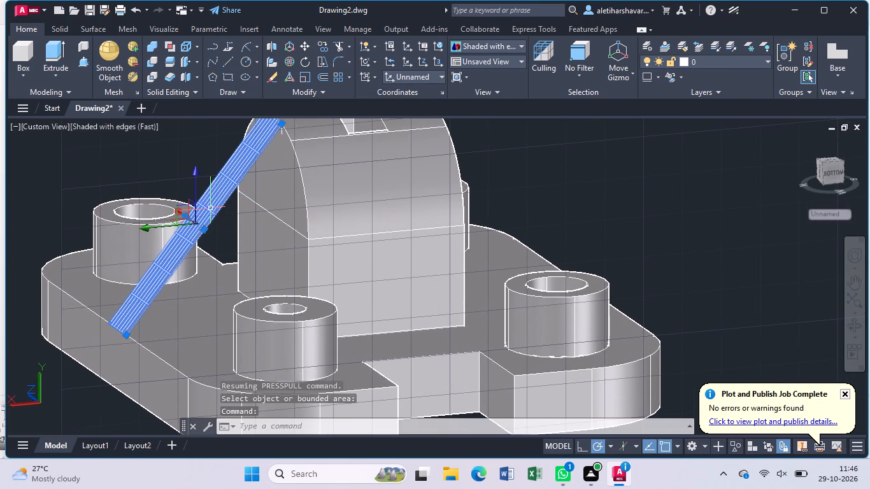
pyautogui.press('c')
pyautogui.press('o')
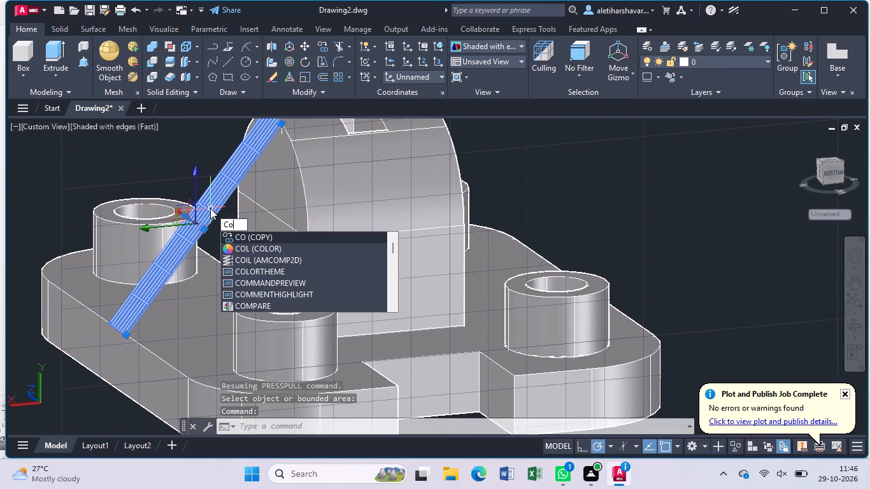
pyautogui.press('Return')
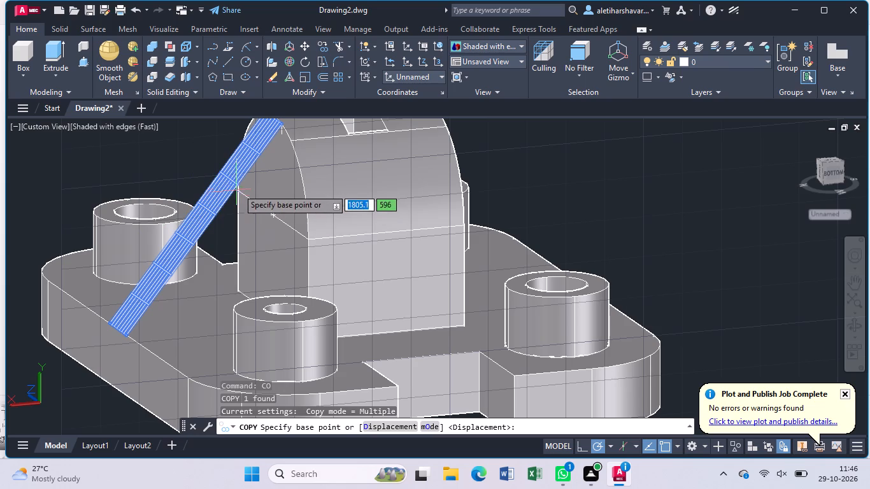
pyautogui.moveTo(236, 185); pyautogui.dragTo(205, 228, button='middle')
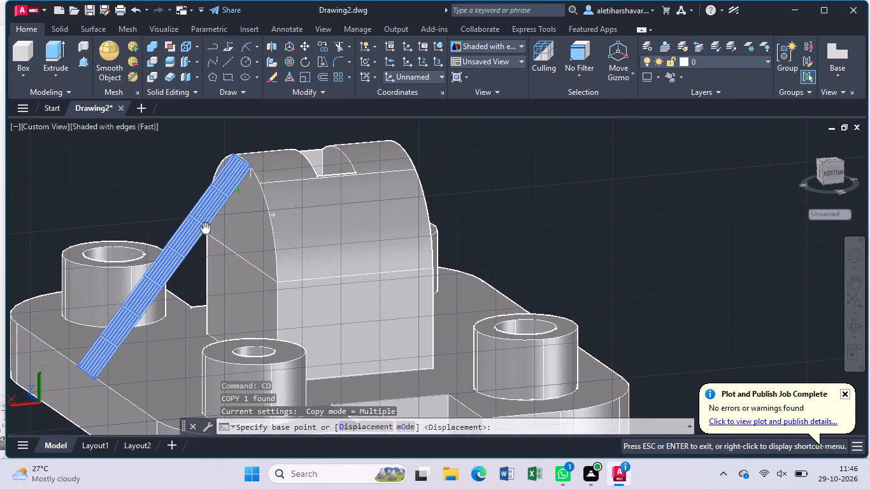
pyautogui.click(251, 165)
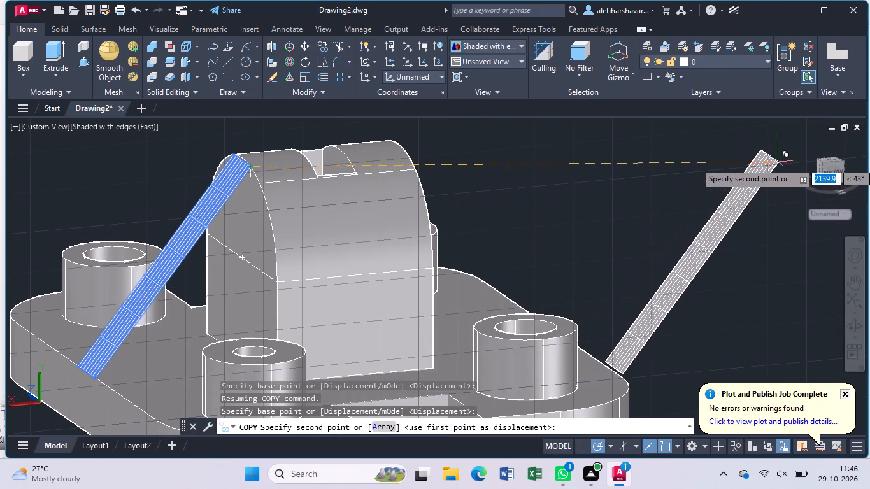
pyautogui.click(788, 146)
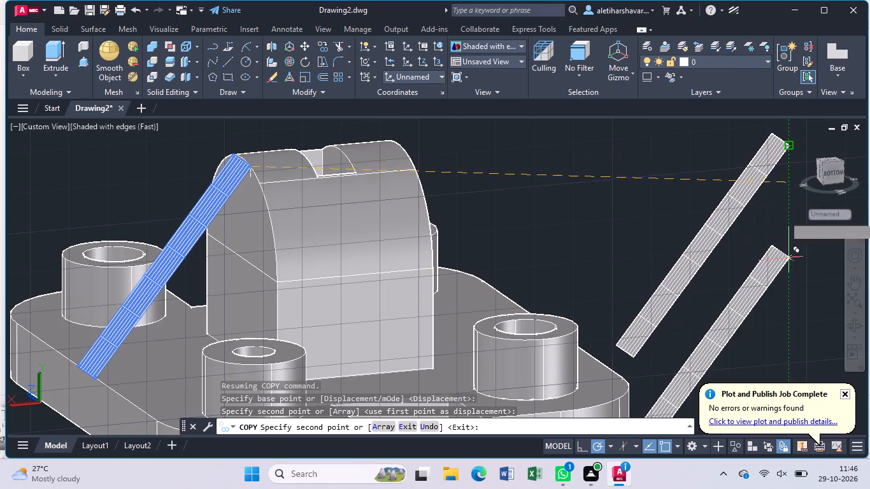
pyautogui.press('Escape')
# Draw a closed triangle under the copied strip: a 40 base line from its lower corner, up to its upper corner, and back down the slope.
pyautogui.moveTo(773, 266); pyautogui.dragTo(773, 266, button='middle')
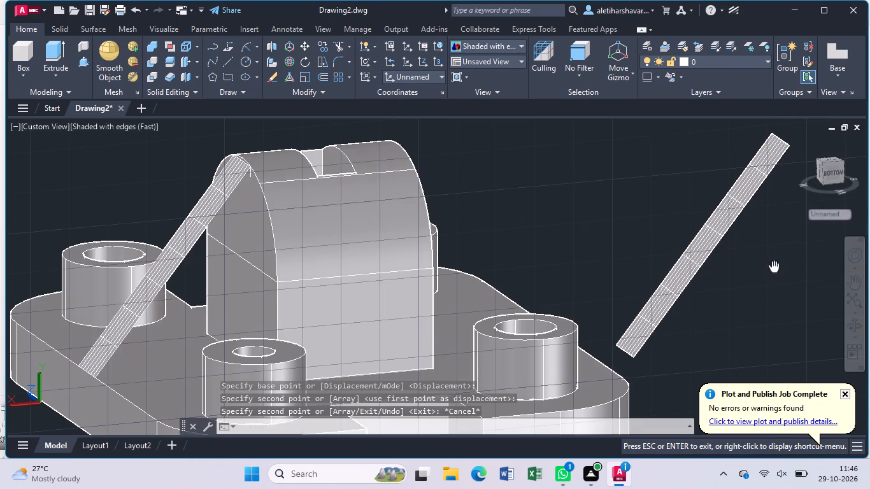
pyautogui.moveTo(773, 266); pyautogui.dragTo(580, 263, button='middle')
pyautogui.press('l')
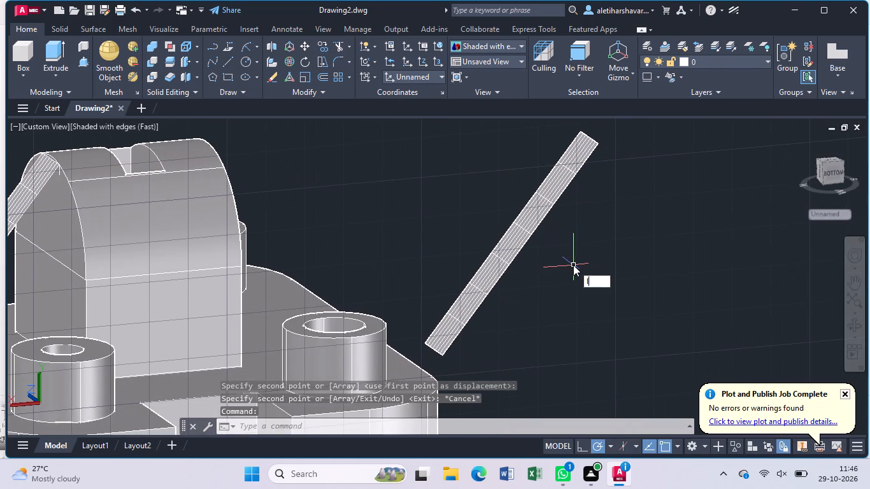
pyautogui.press('Return')
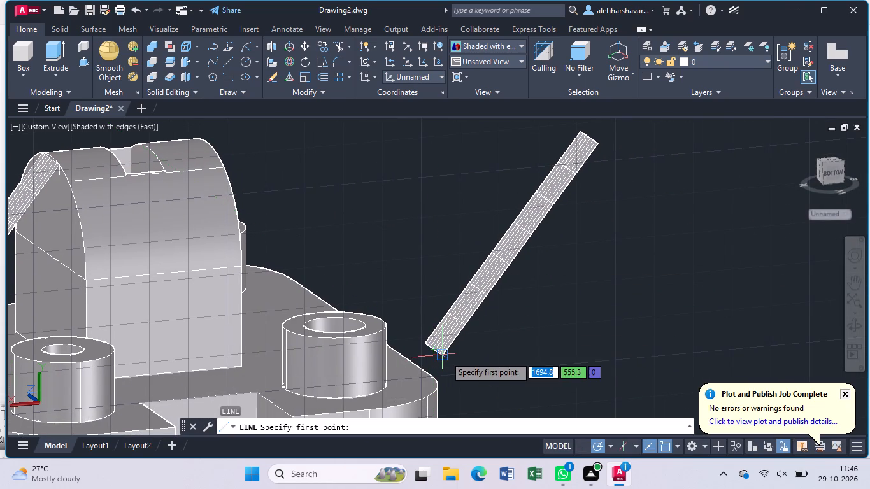
pyautogui.click(446, 356)
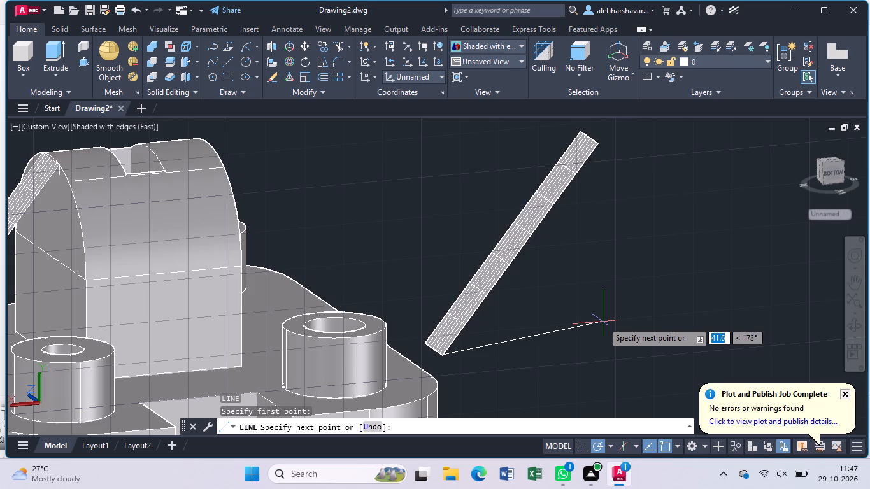
pyautogui.press('4')
pyautogui.press('o')
pyautogui.press('Return')
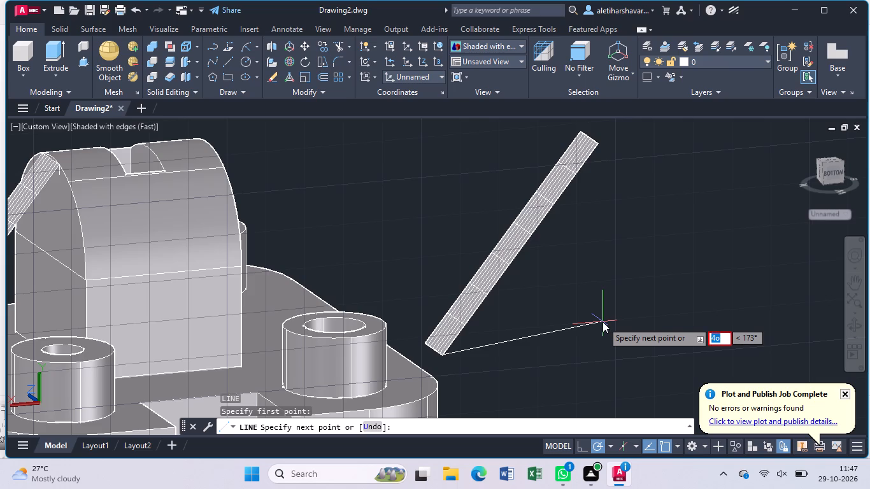
pyautogui.press('BackSpace')
pyautogui.press('0')
pyautogui.press('Return')
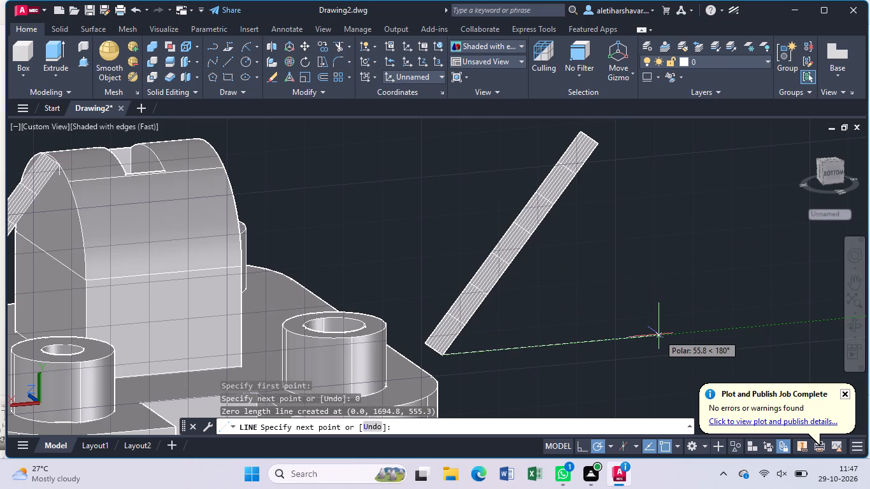
pyautogui.write('40')
pyautogui.press('Return')
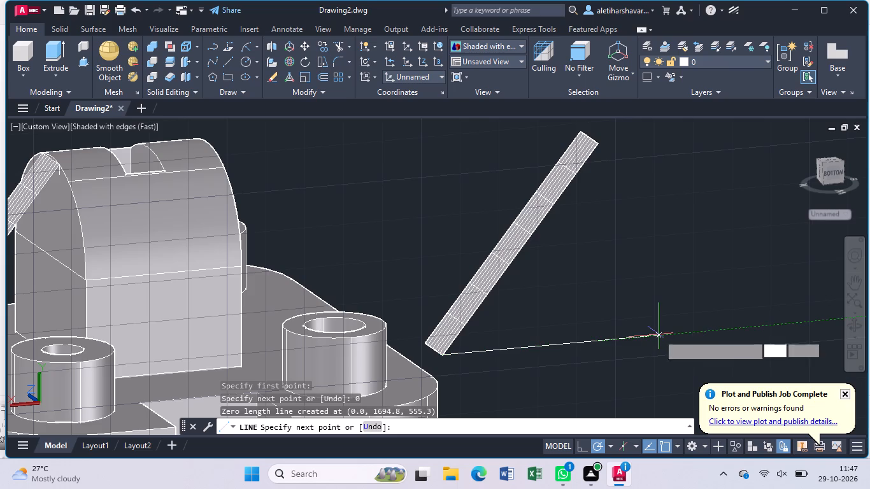
pyautogui.click(594, 147)
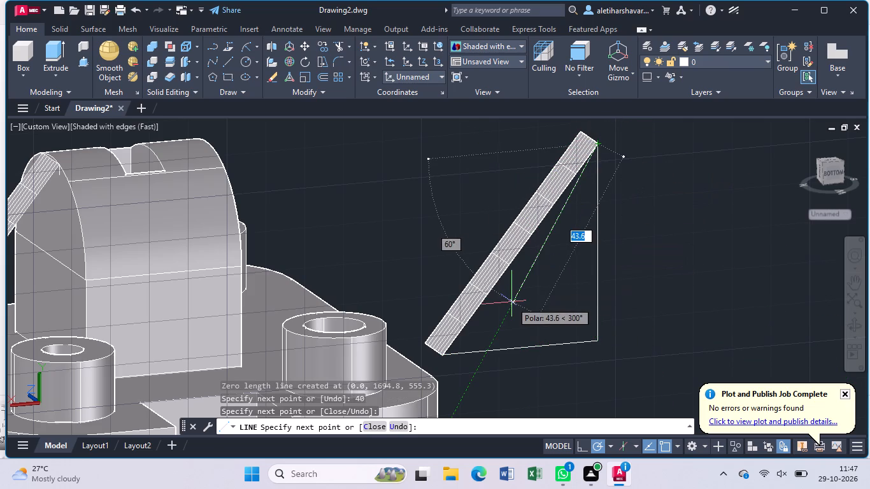
pyautogui.click(445, 353)
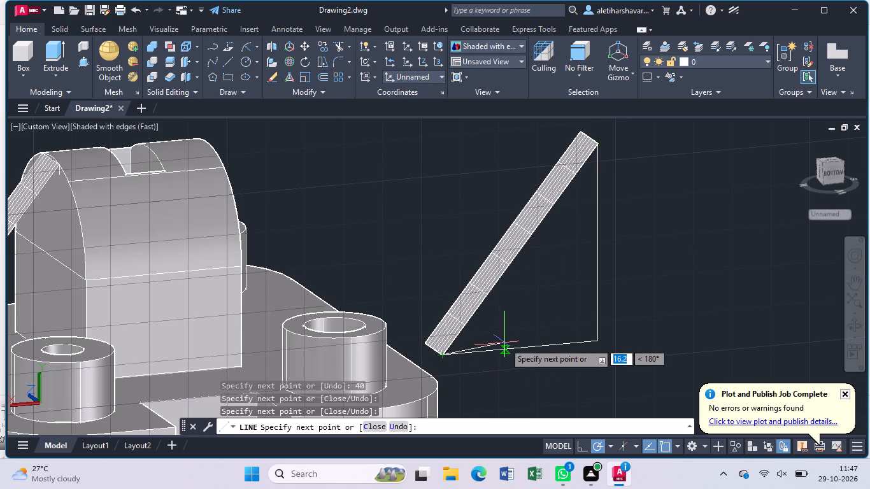
pyautogui.press('Escape')
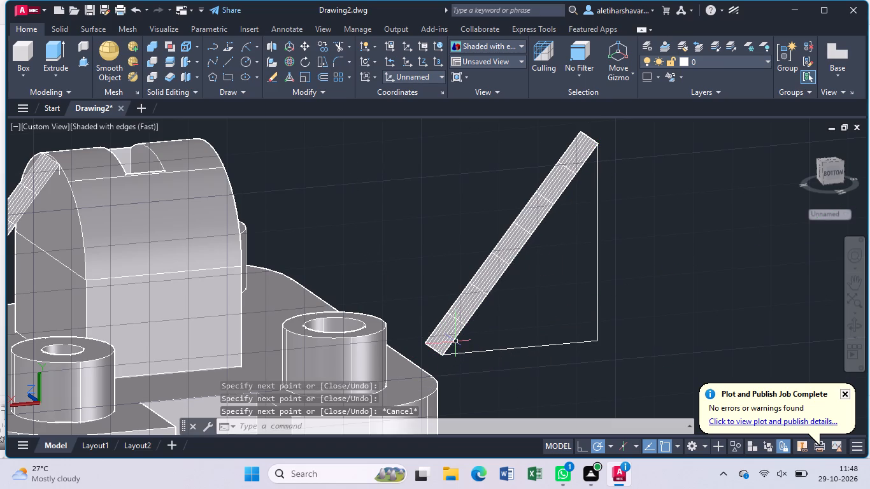
# Copy the triangle's three lines from its square corner to the empty space beside the copied strip.
pyautogui.click(455, 341)
pyautogui.click(467, 353)
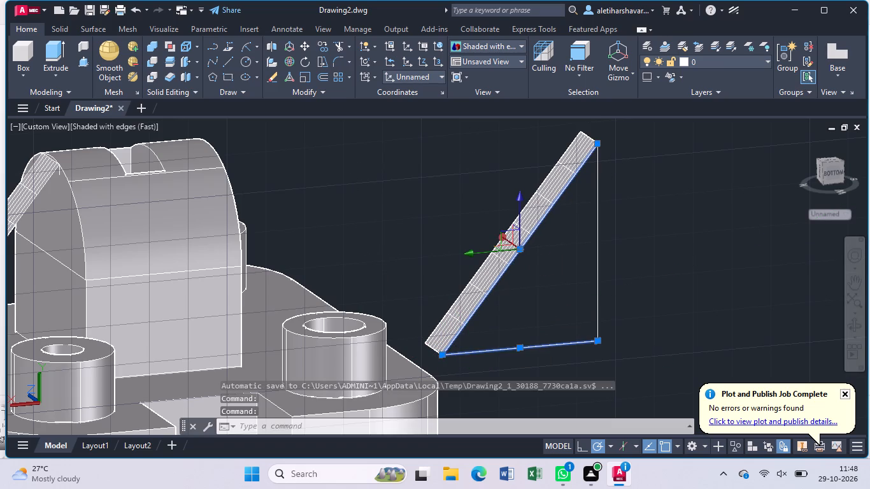
pyautogui.click(599, 264)
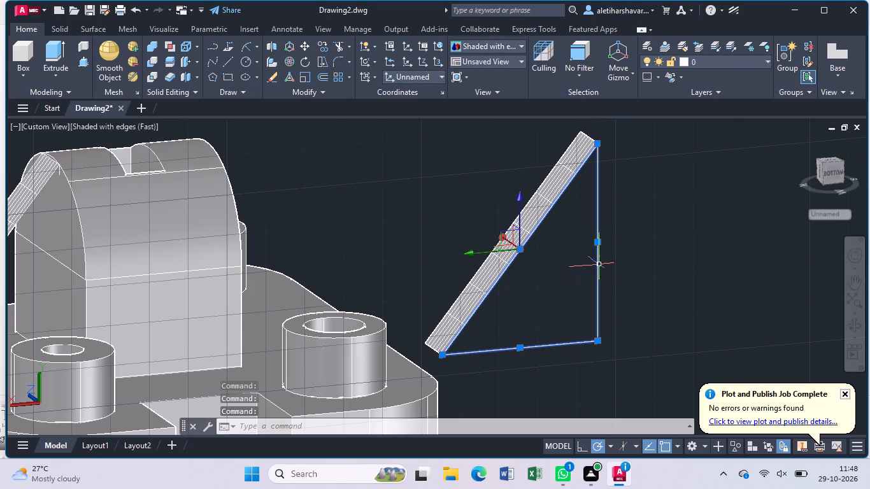
pyautogui.press('c')
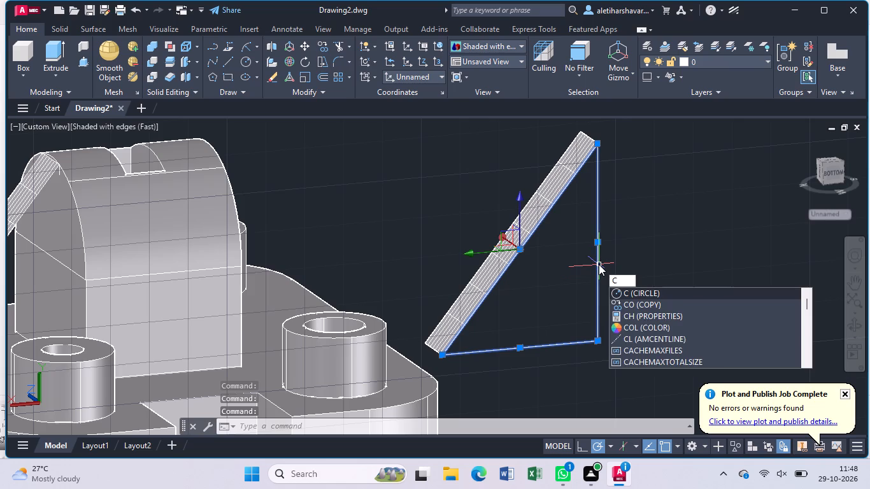
pyautogui.press('o')
pyautogui.press('Return')
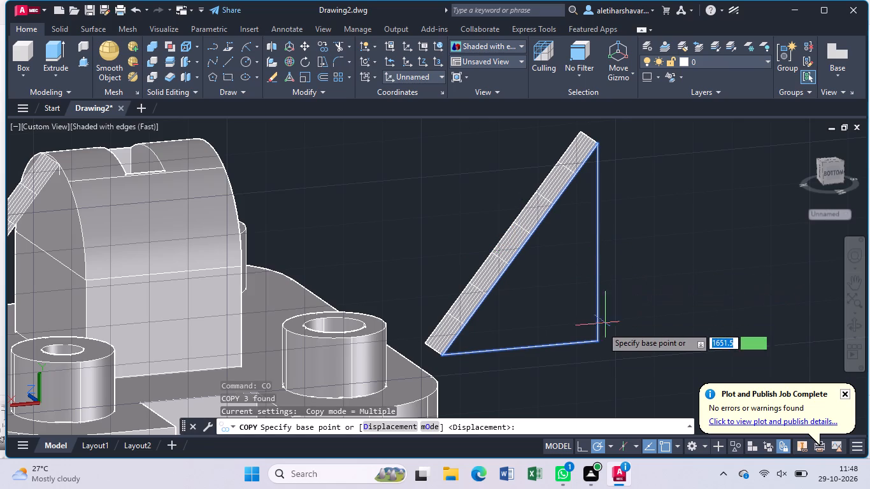
pyautogui.click(595, 339)
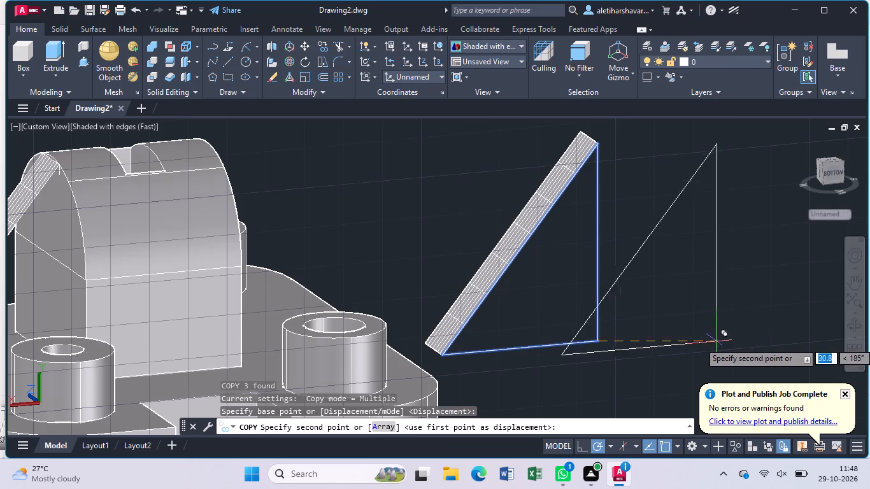
pyautogui.click(734, 359)
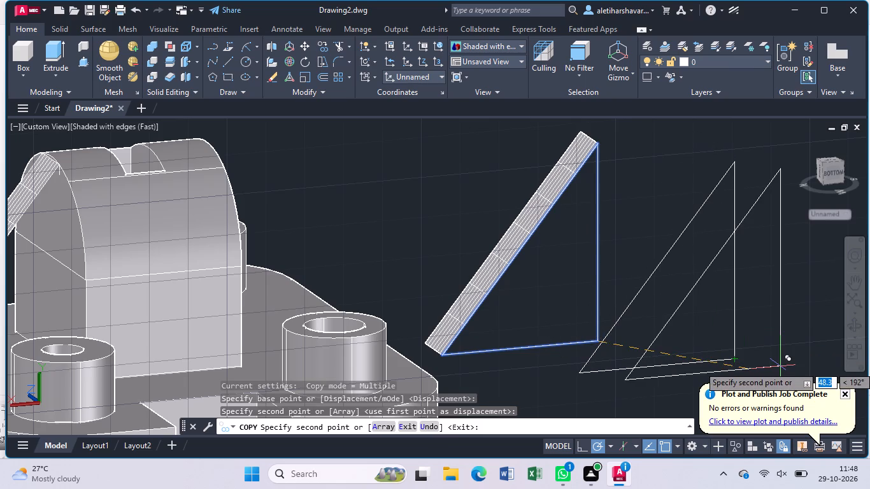
pyautogui.press('Escape')
# Join the three lines of the copied triangle into one closed outline.
pyautogui.click(767, 231)
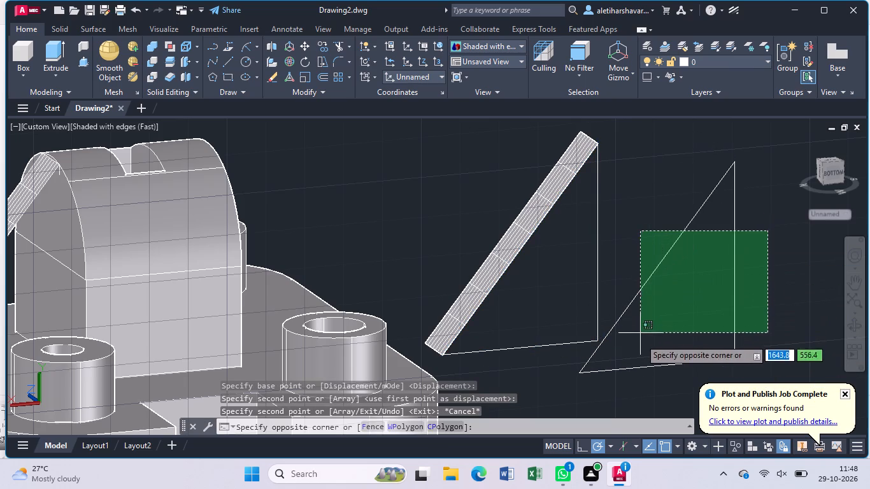
pyautogui.click(634, 372)
pyautogui.press('j')
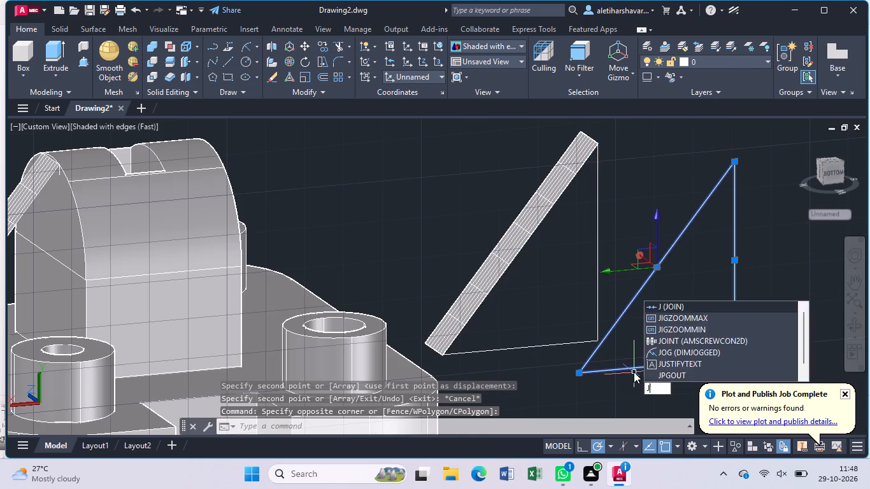
pyautogui.press('Return')
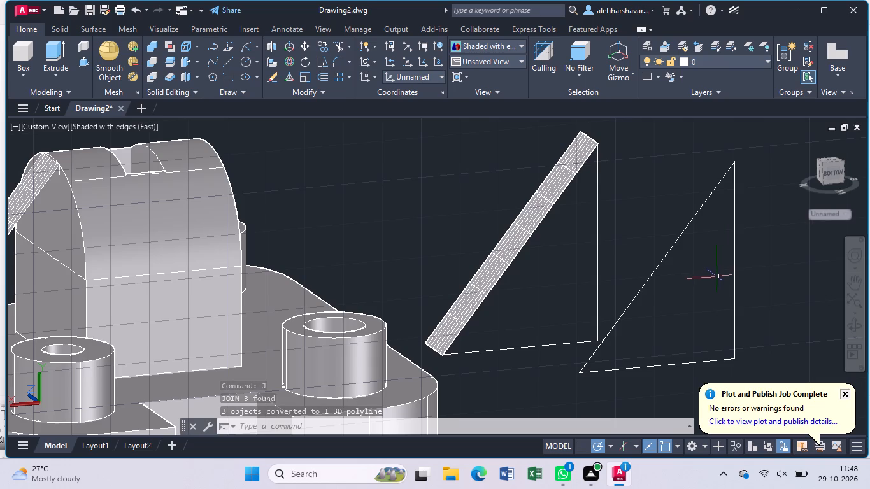
# Presspull the joined triangle by 12 into a solid wedge-shaped rib.
pyautogui.click(80, 63)
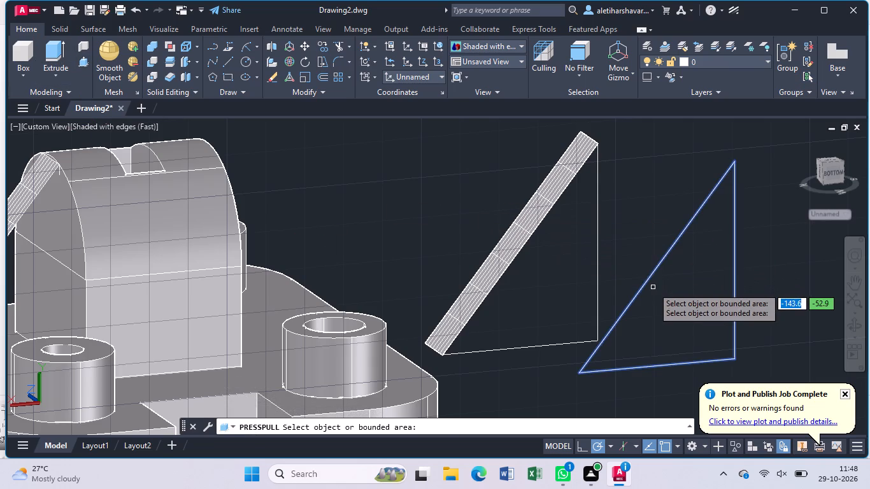
pyautogui.click(653, 288)
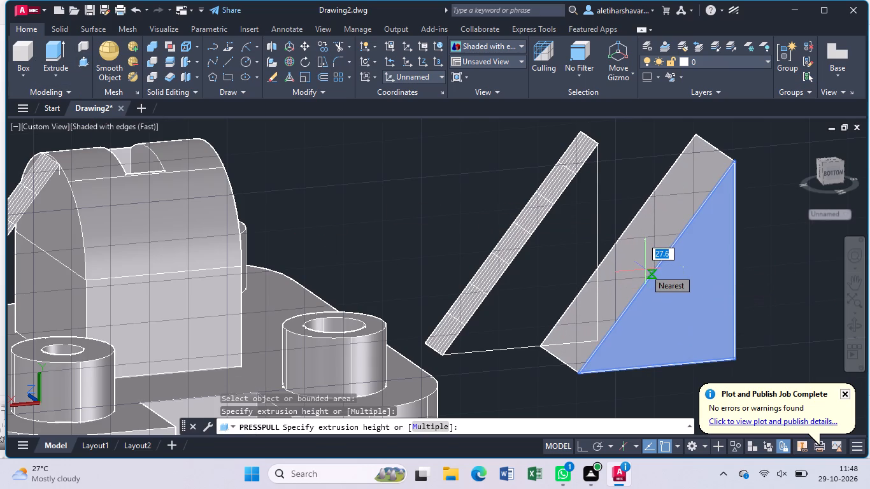
pyautogui.write('12')
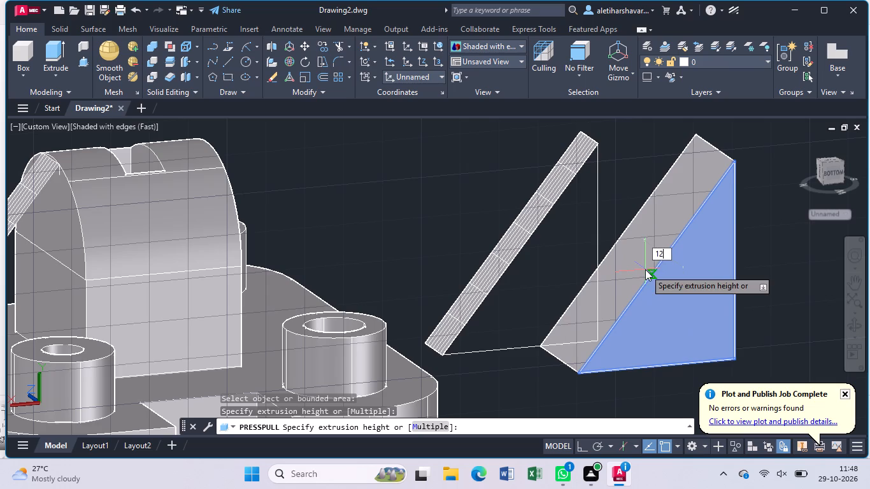
pyautogui.press('Return')
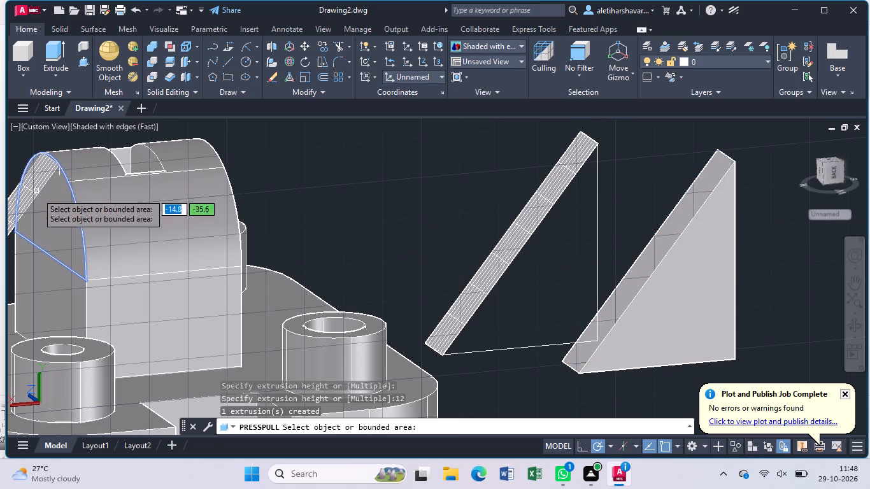
pyautogui.press('Escape')
# Erase the original sloping strip between the block's arch and the base edge.
pyautogui.moveTo(47, 219); pyautogui.dragTo(145, 239, button='middle')
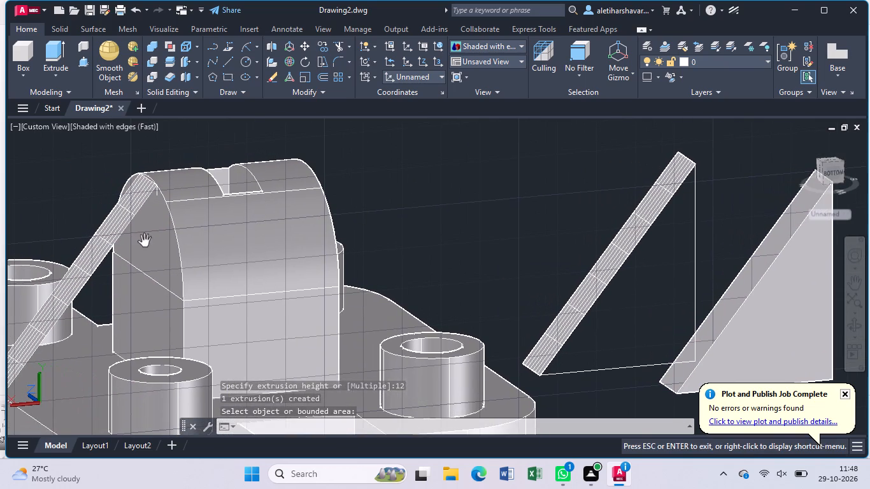
pyautogui.click(111, 221)
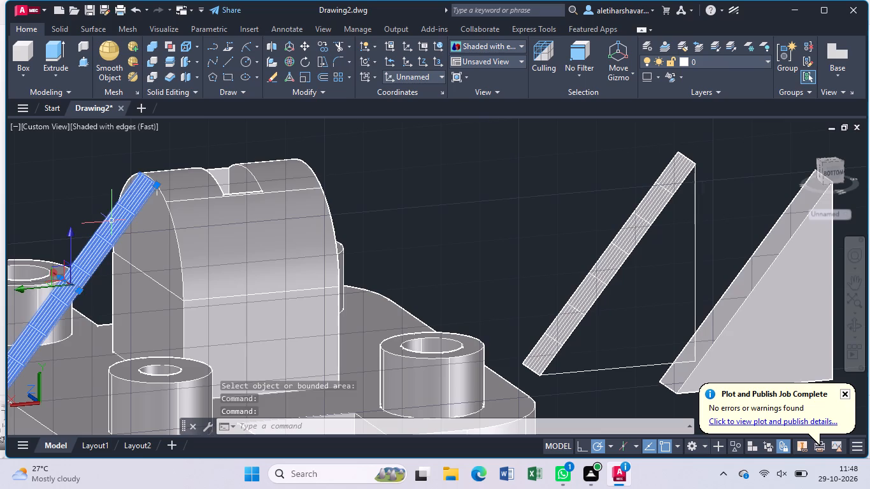
pyautogui.press('Delete')
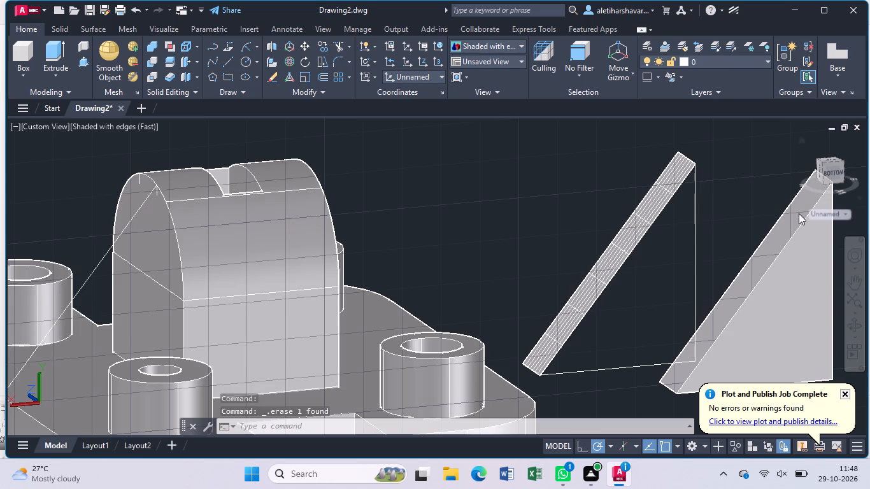
# Move the triangular rib by its upper corner onto the endpoint of the remaining sloping line at the block's arch.
pyautogui.moveTo(767, 243); pyautogui.dragTo(728, 240, button='middle')
pyautogui.write('mo')
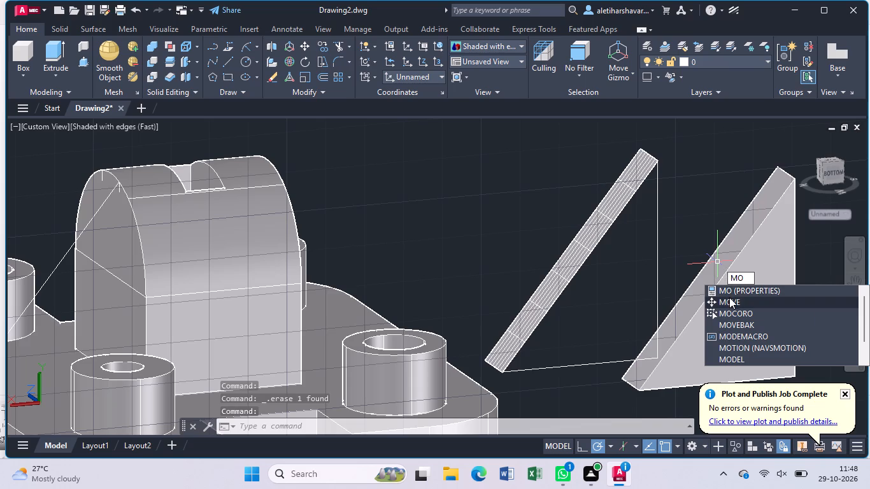
pyautogui.click(729, 297)
pyautogui.click(729, 285)
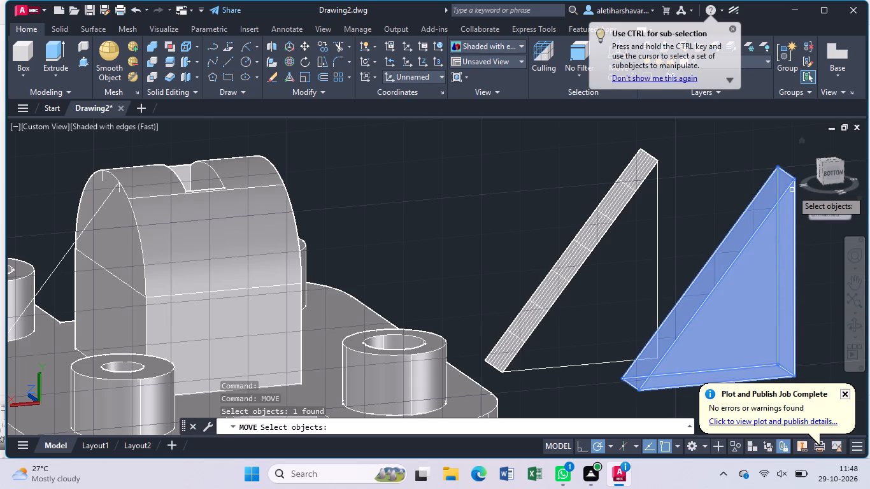
pyautogui.press('Return')
pyautogui.click(794, 179)
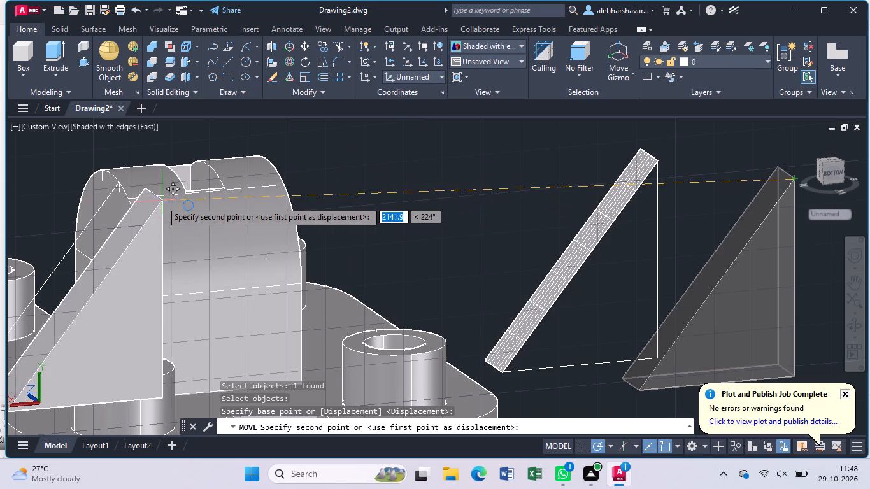
pyautogui.moveTo(139, 206); pyautogui.dragTo(423, 264, button='middle')
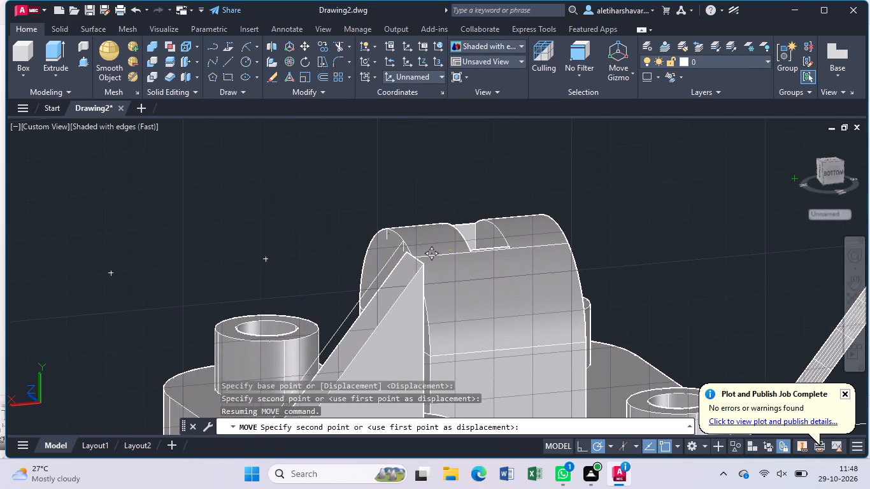
pyautogui.scroll(4, 330, 241)
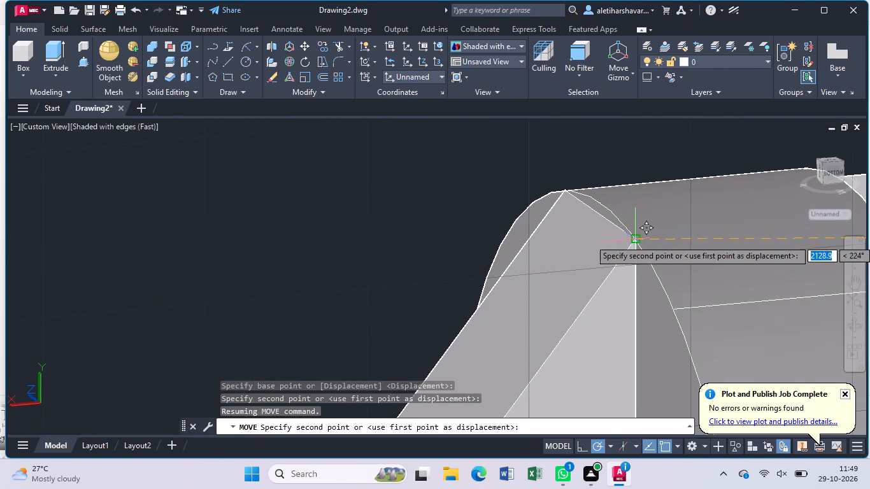
pyautogui.scroll(5, 633, 239)
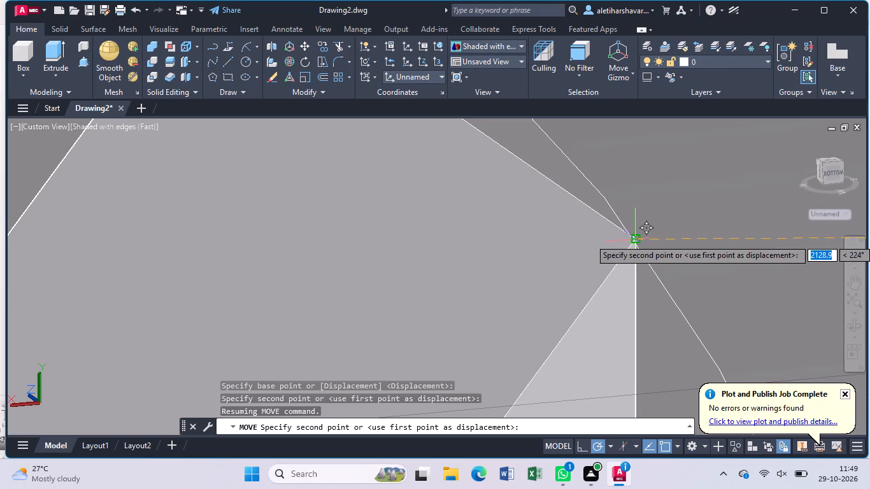
pyautogui.click(632, 238)
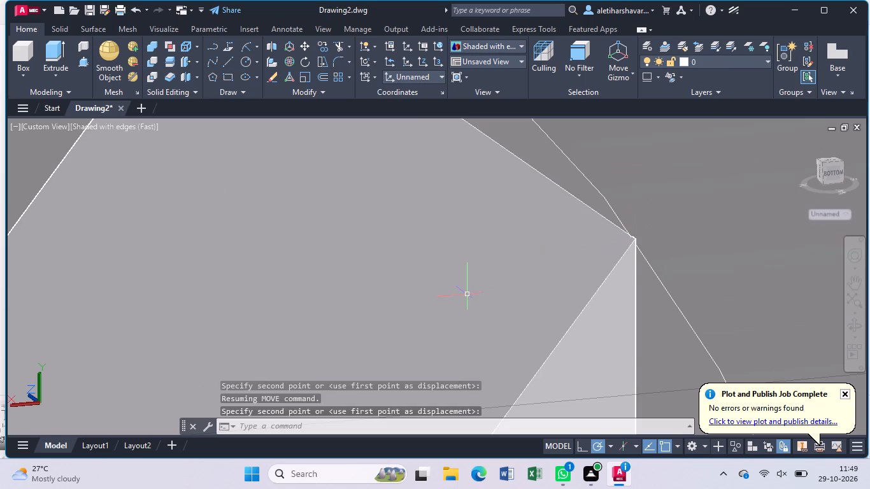
# Examine the rib's fit against the central block and base edge from several sides, including the bored face.
pyautogui.scroll(-3, 467, 294)
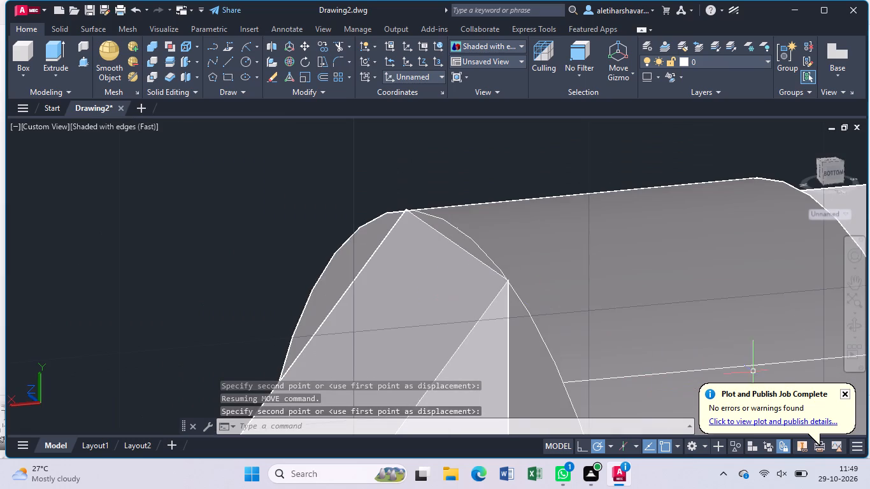
pyautogui.click(853, 329)
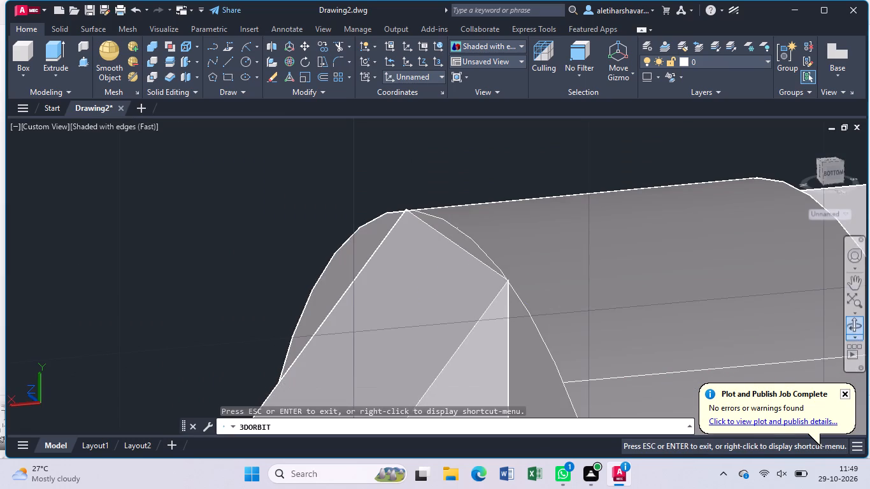
pyautogui.moveTo(608, 337); pyautogui.dragTo(641, 290)
pyautogui.scroll(-3, 640, 290)
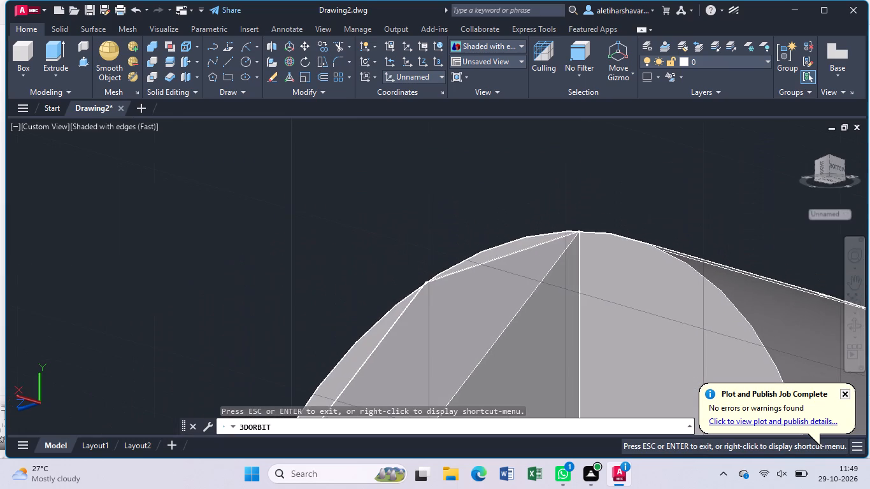
pyautogui.scroll(-11, 637, 295)
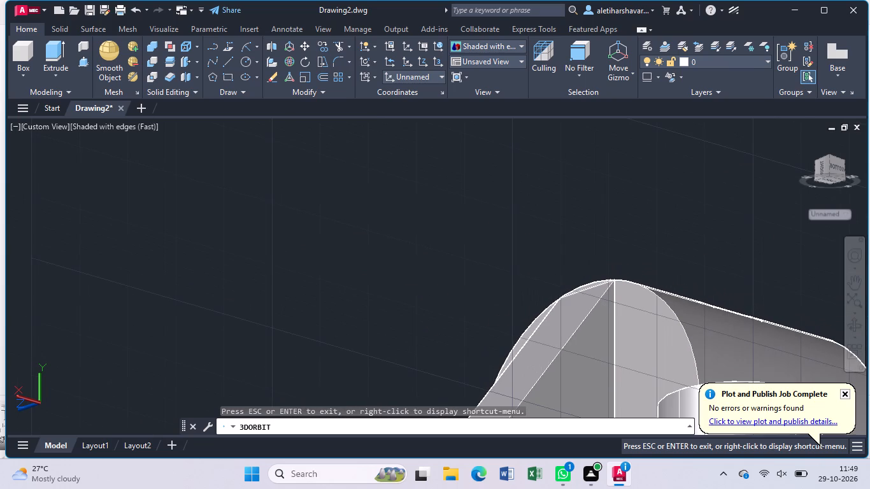
pyautogui.moveTo(613, 350); pyautogui.dragTo(517, 185, button='middle')
pyautogui.scroll(-3, 483, 176)
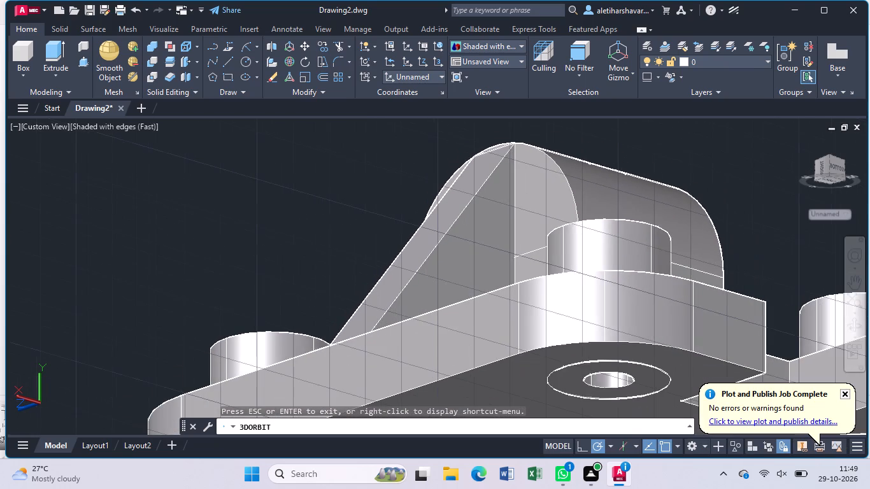
pyautogui.click(853, 327)
pyautogui.moveTo(459, 271); pyautogui.dragTo(536, 302)
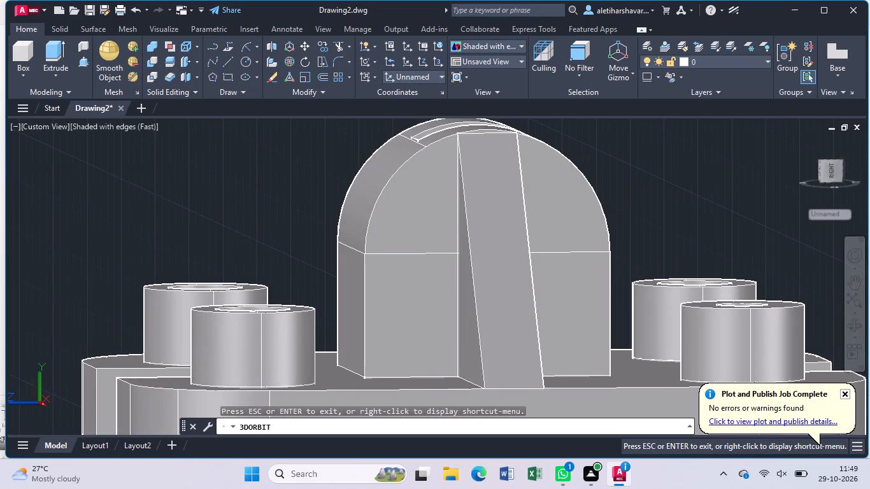
pyautogui.moveTo(422, 297); pyautogui.dragTo(451, 344)
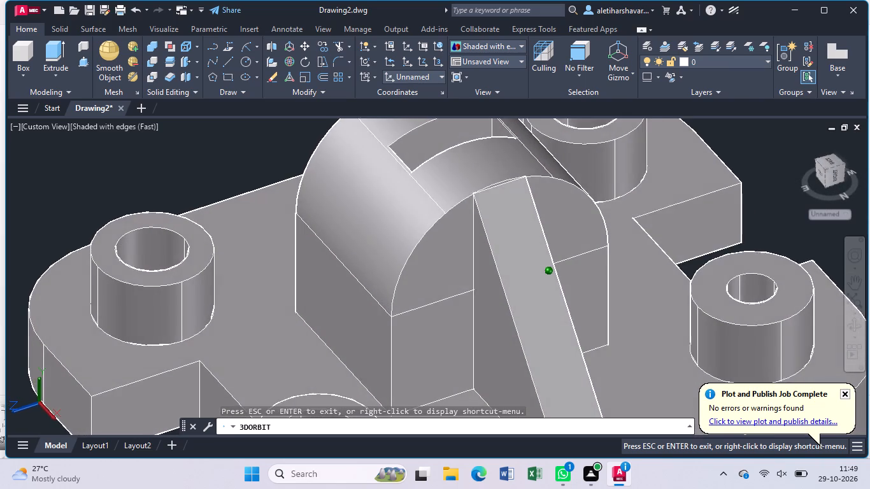
pyautogui.moveTo(451, 344); pyautogui.dragTo(446, 331)
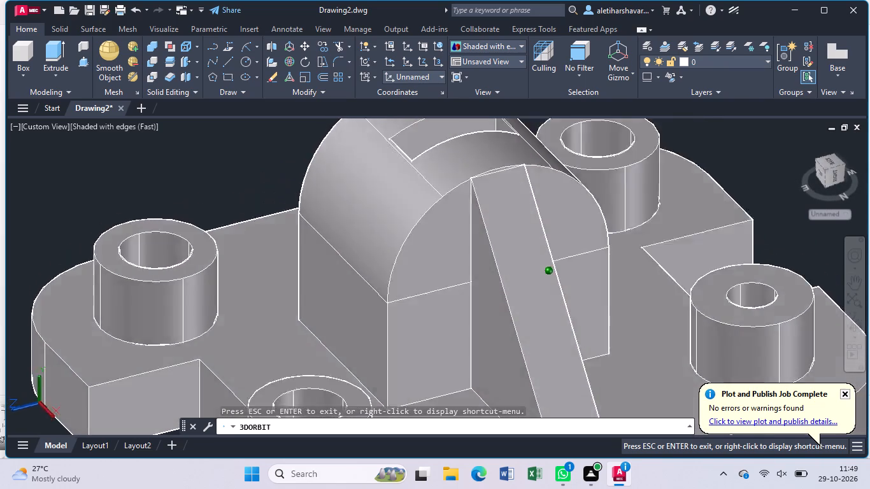
pyautogui.moveTo(446, 331); pyautogui.dragTo(324, 312)
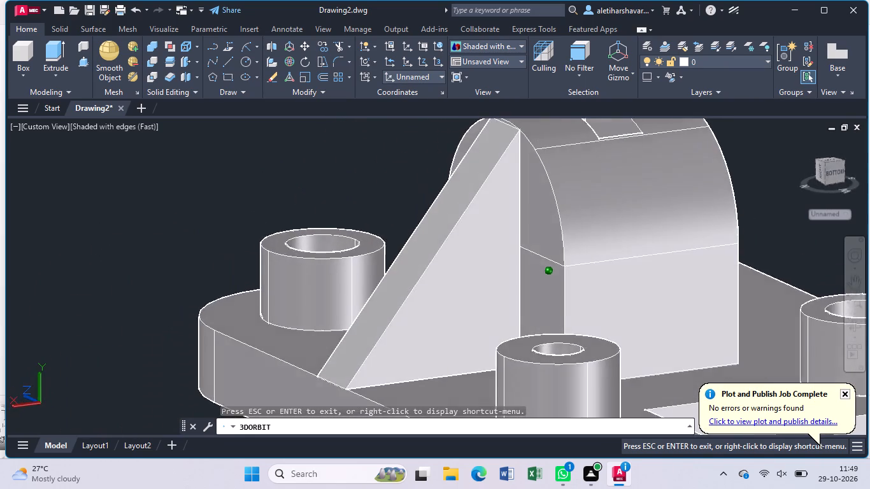
pyautogui.moveTo(324, 312); pyautogui.dragTo(343, 374)
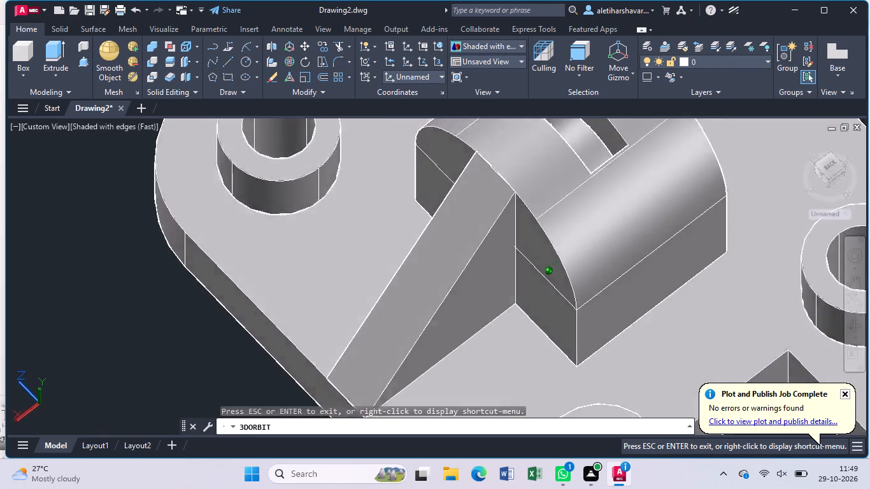
pyautogui.moveTo(343, 374); pyautogui.dragTo(192, 347)
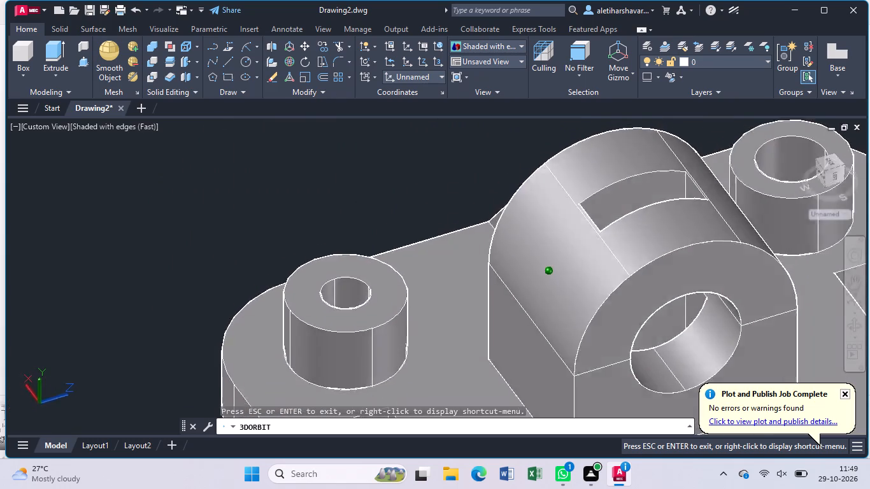
pyautogui.moveTo(192, 347); pyautogui.dragTo(90, 338)
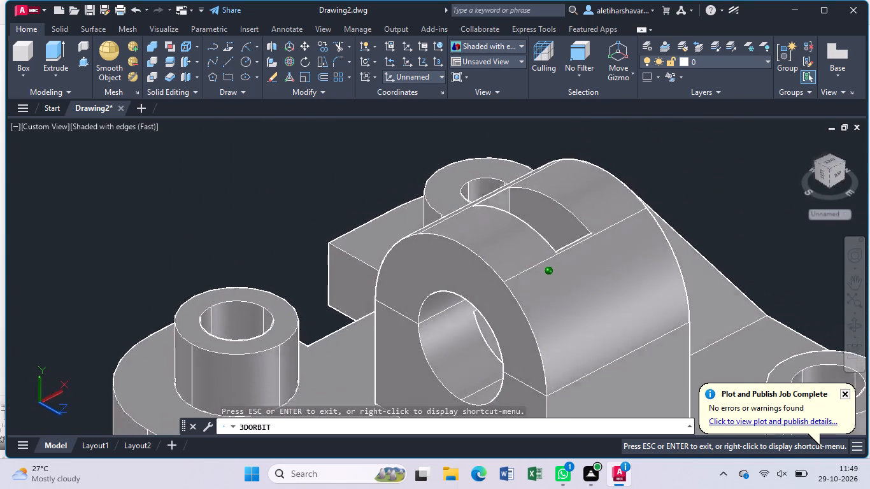
# Examine the top of the triangular rib where it meets the central block's arch, from several sides.
pyautogui.moveTo(90, 338); pyautogui.dragTo(20, 348)
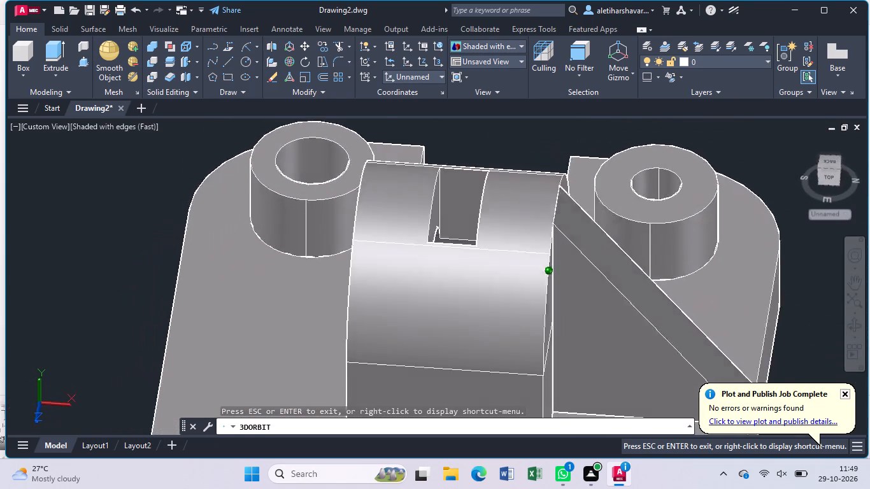
pyautogui.moveTo(20, 348); pyautogui.dragTo(0, 299)
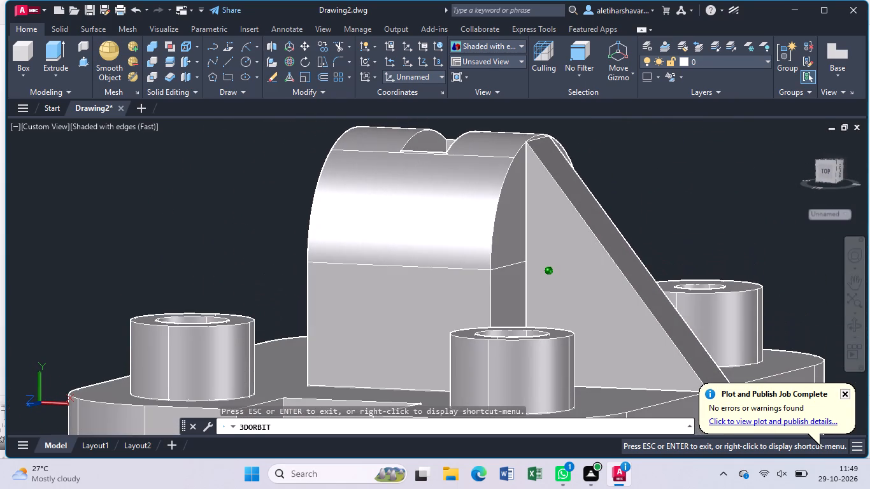
pyautogui.moveTo(0, 299); pyautogui.dragTo(75, 329)
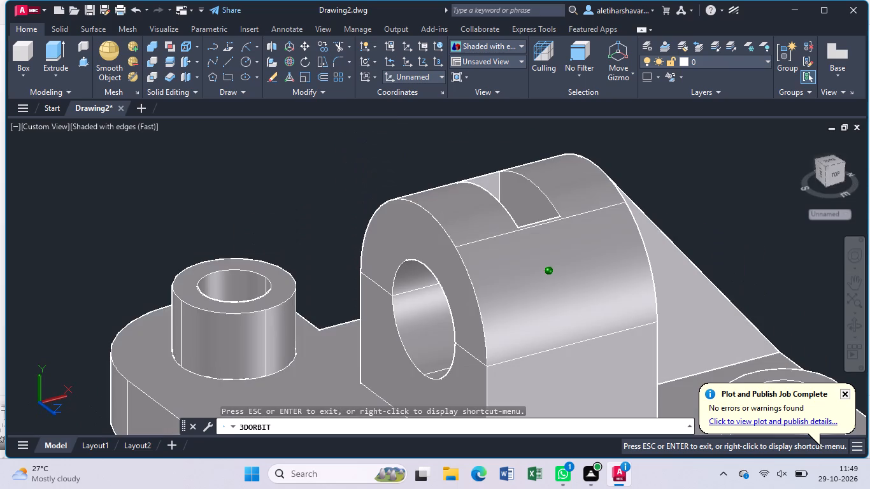
pyautogui.moveTo(75, 329); pyautogui.dragTo(55, 346)
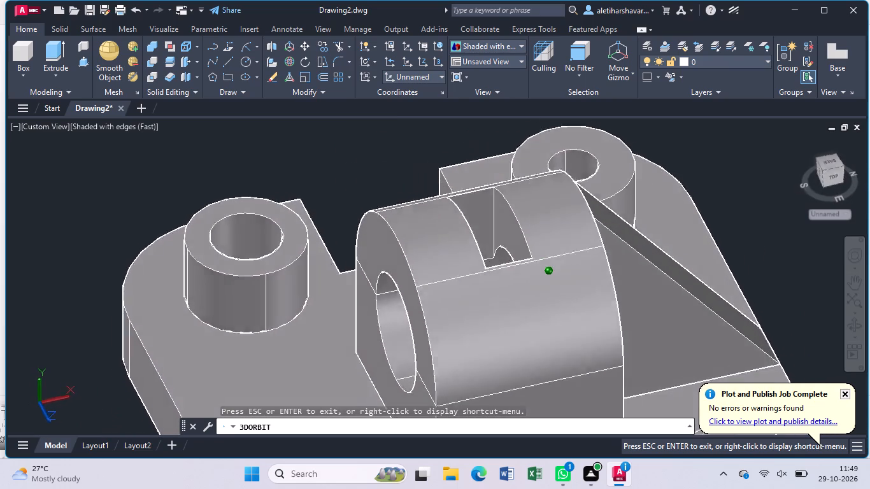
pyautogui.moveTo(55, 346); pyautogui.dragTo(0, 332)
pyautogui.press('Escape')
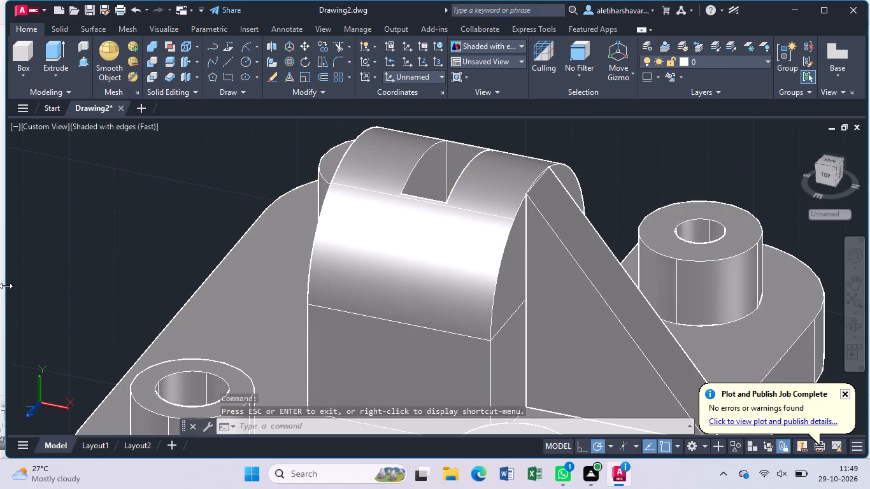
# In the front view, presspull the rib's small corner face protruding above the block's arch twice, with freehand heights.
pyautogui.click(39, 124)
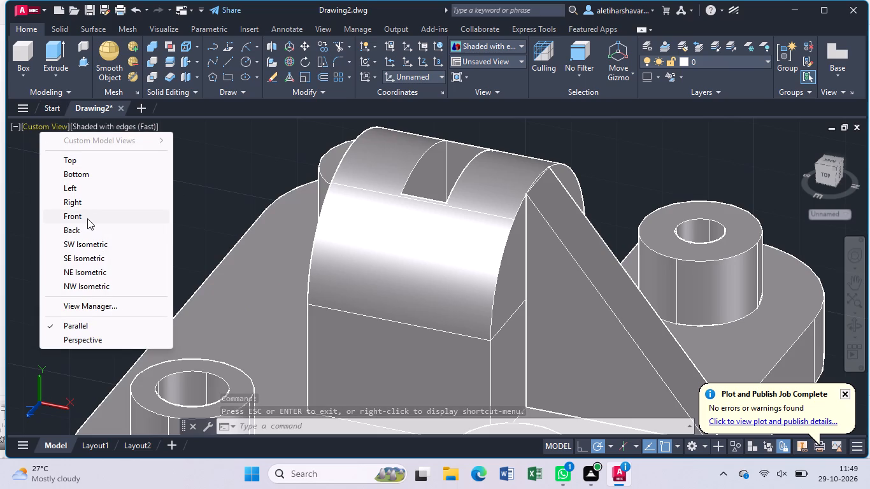
pyautogui.click(87, 218)
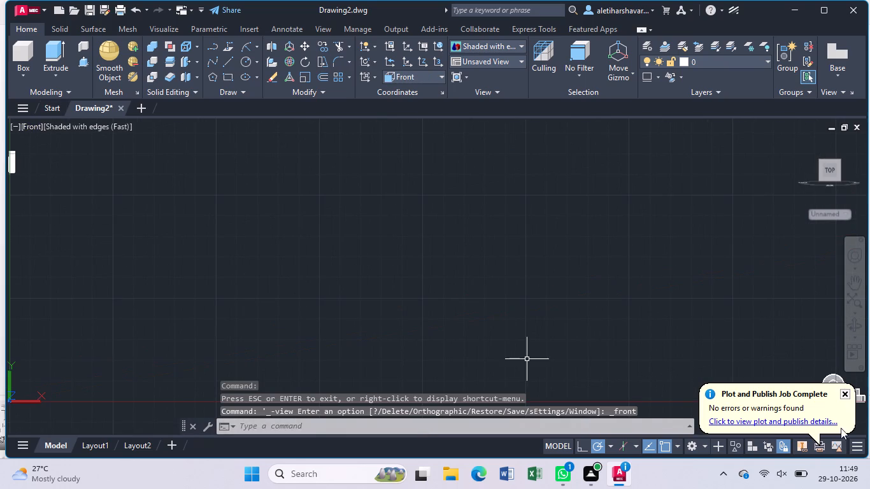
pyautogui.moveTo(806, 351); pyautogui.dragTo(491, 222, button='middle')
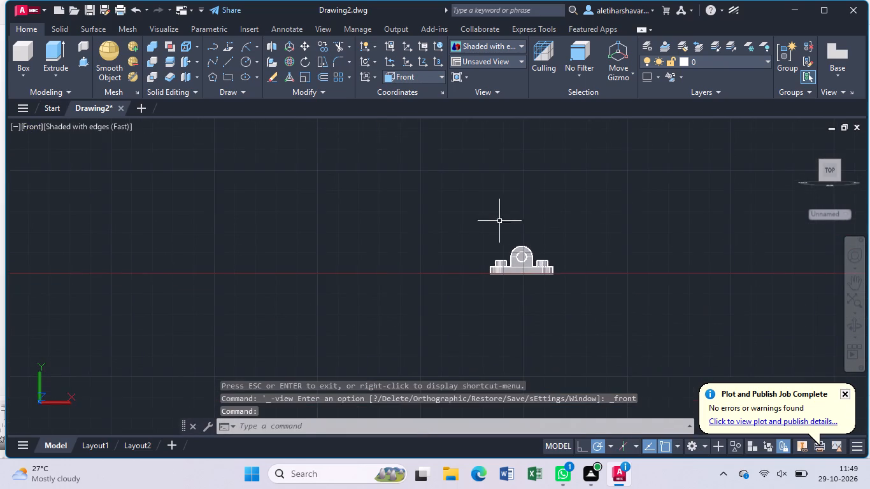
pyautogui.scroll(6, 531, 229)
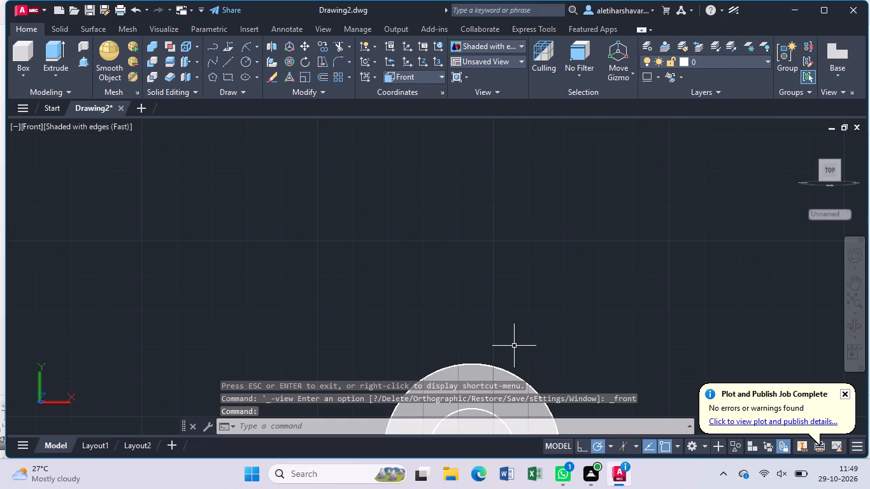
pyautogui.moveTo(514, 346); pyautogui.dragTo(508, 210, button='middle')
pyautogui.moveTo(514, 346); pyautogui.dragTo(508, 215)
pyautogui.scroll(2, 503, 209)
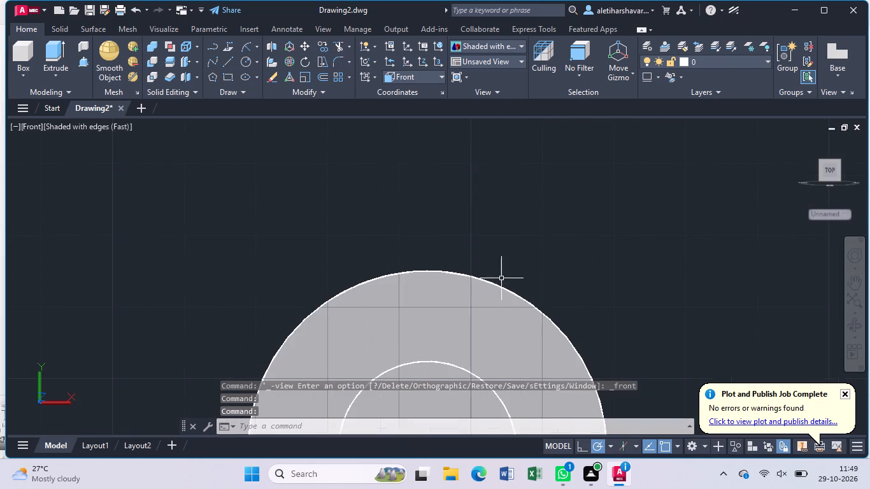
pyautogui.moveTo(501, 280); pyautogui.dragTo(510, 165, button='middle')
pyautogui.moveTo(501, 265); pyautogui.dragTo(510, 167)
pyautogui.scroll(3, 513, 183)
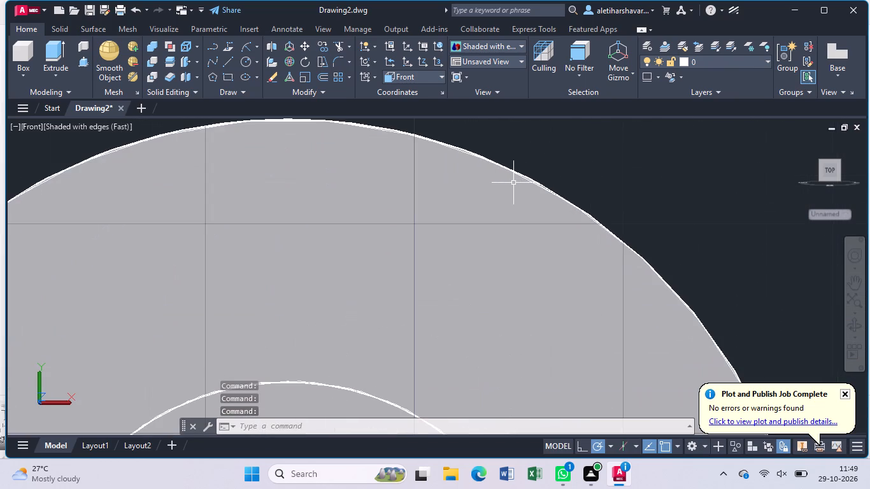
pyautogui.moveTo(487, 241); pyautogui.dragTo(587, 380, button='middle')
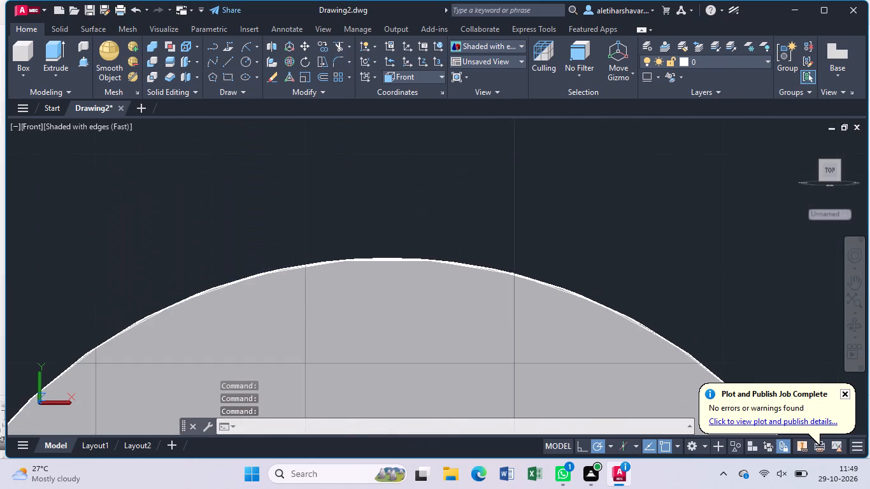
pyautogui.scroll(3, 488, 305)
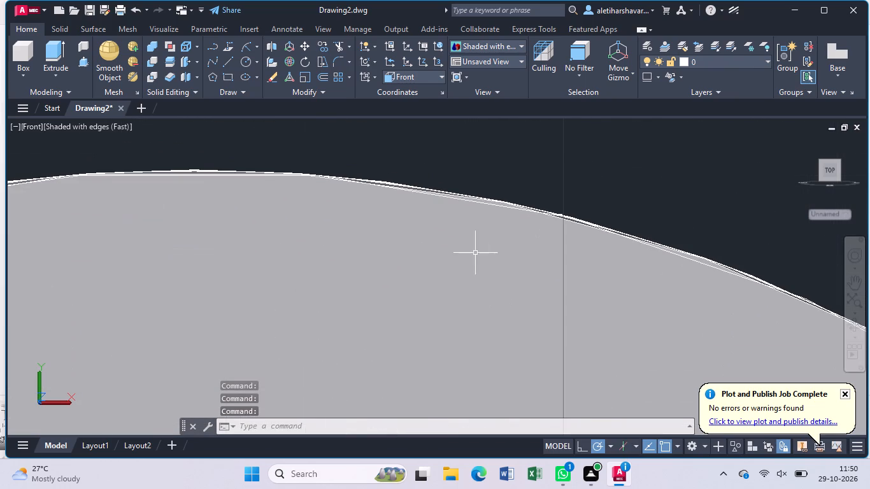
pyautogui.scroll(2, 452, 230)
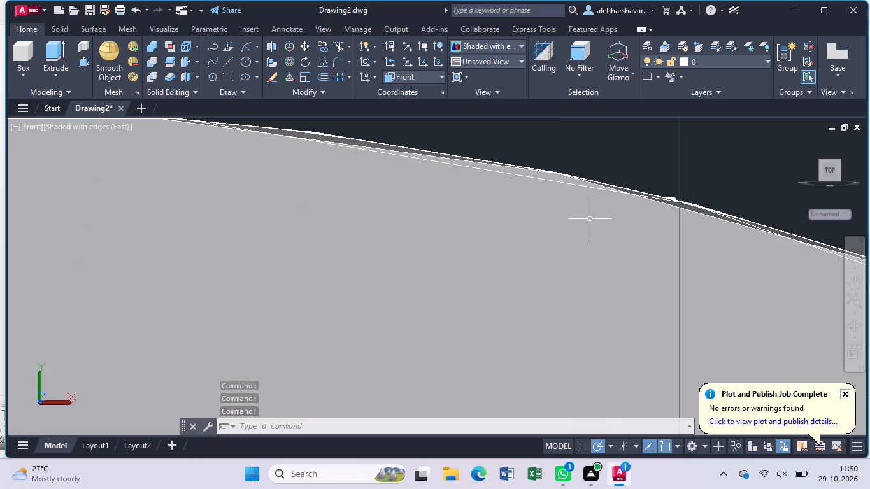
pyautogui.scroll(5, 714, 187)
pyautogui.scroll(3, 563, 244)
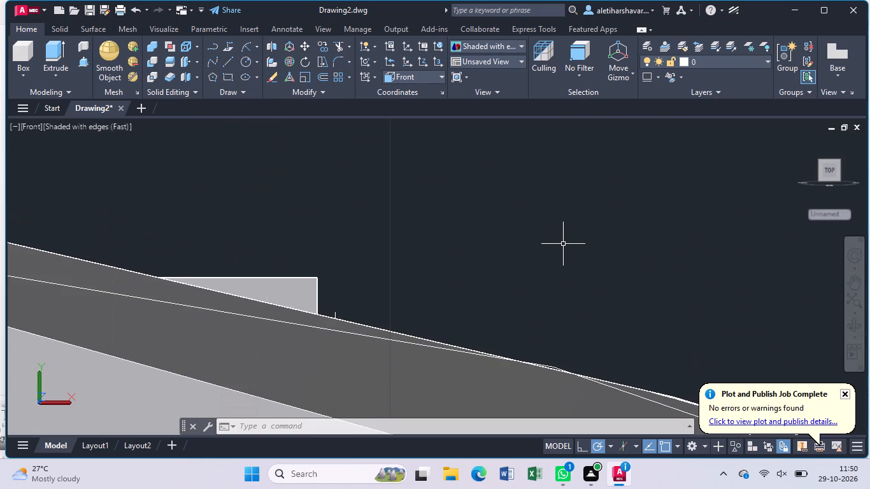
pyautogui.scroll(1, 561, 245)
pyautogui.moveTo(373, 294); pyautogui.dragTo(412, 295, button='middle')
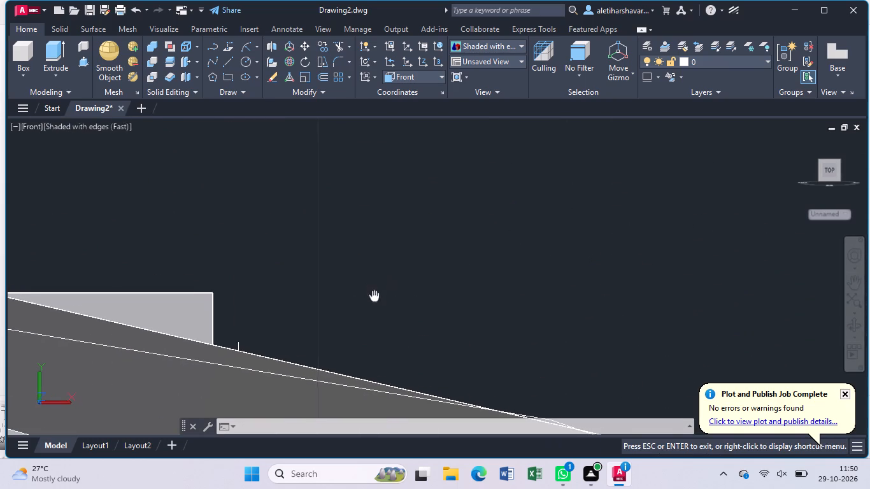
pyautogui.moveTo(412, 295); pyautogui.dragTo(766, 302, button='middle')
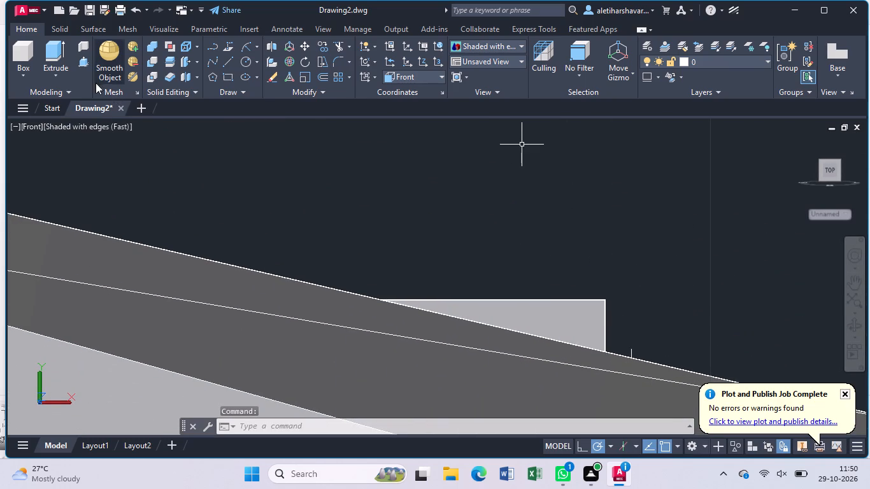
pyautogui.click(82, 59)
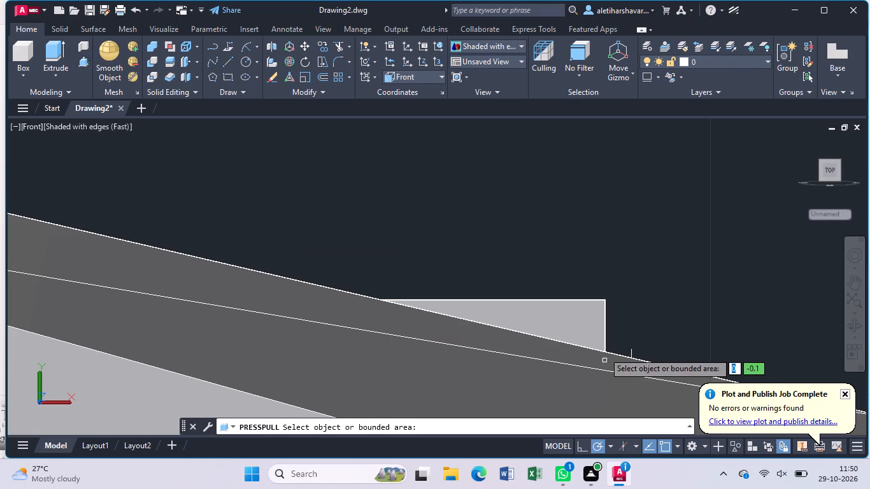
pyautogui.click(574, 332)
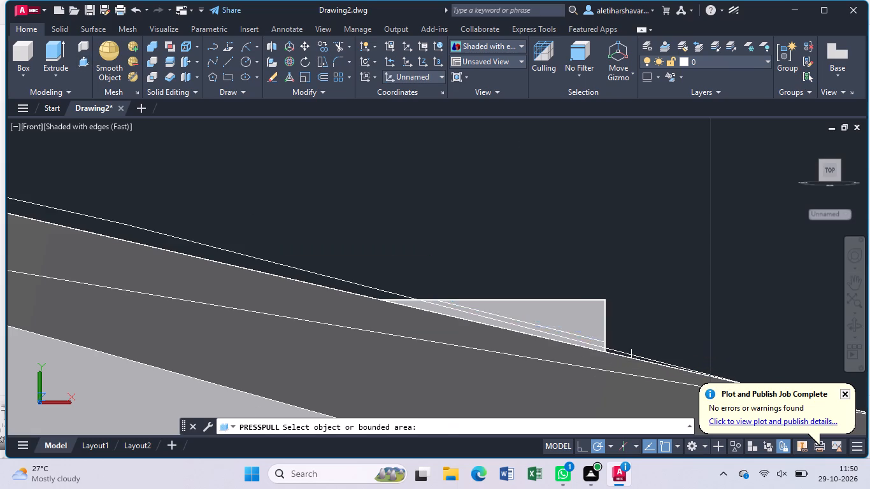
pyautogui.click(614, 263)
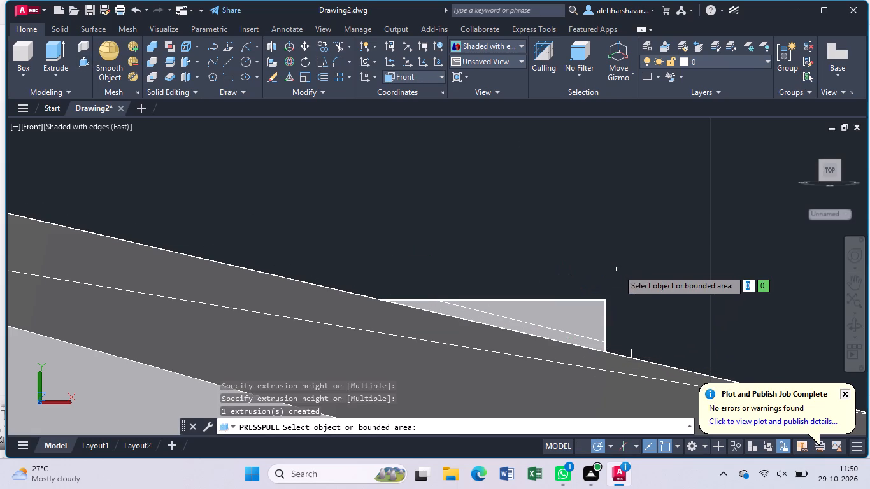
pyautogui.click(590, 318)
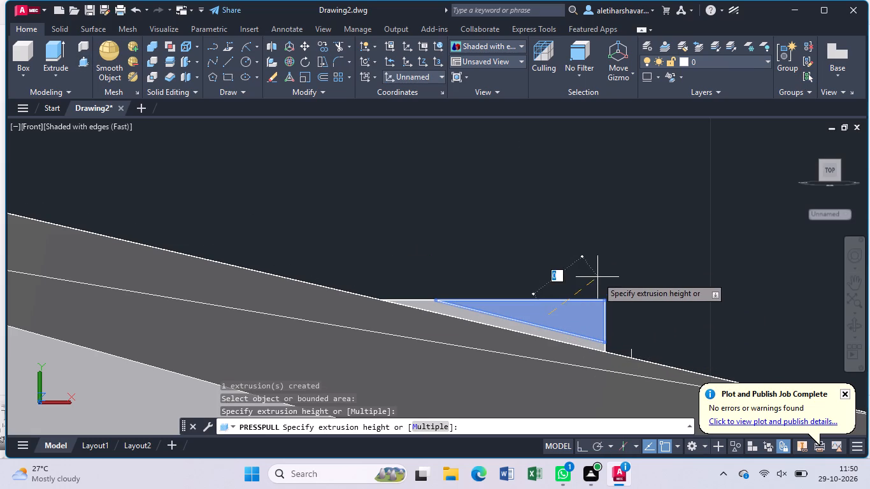
pyautogui.click(597, 277)
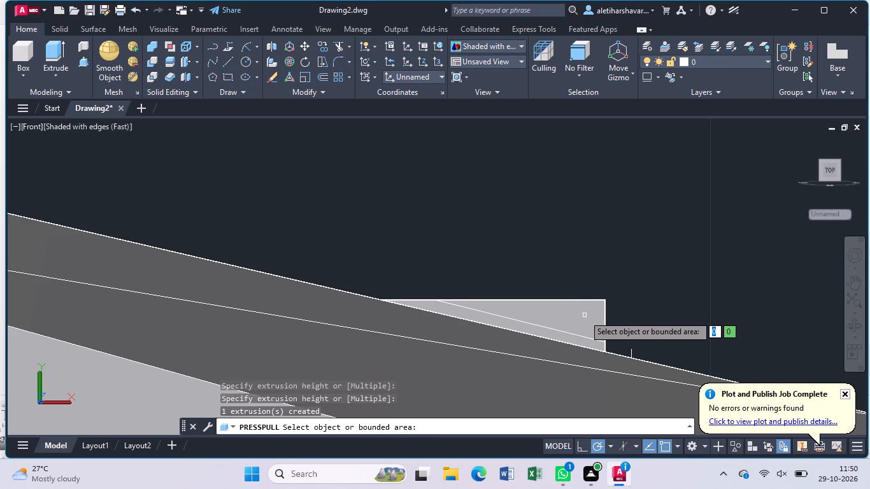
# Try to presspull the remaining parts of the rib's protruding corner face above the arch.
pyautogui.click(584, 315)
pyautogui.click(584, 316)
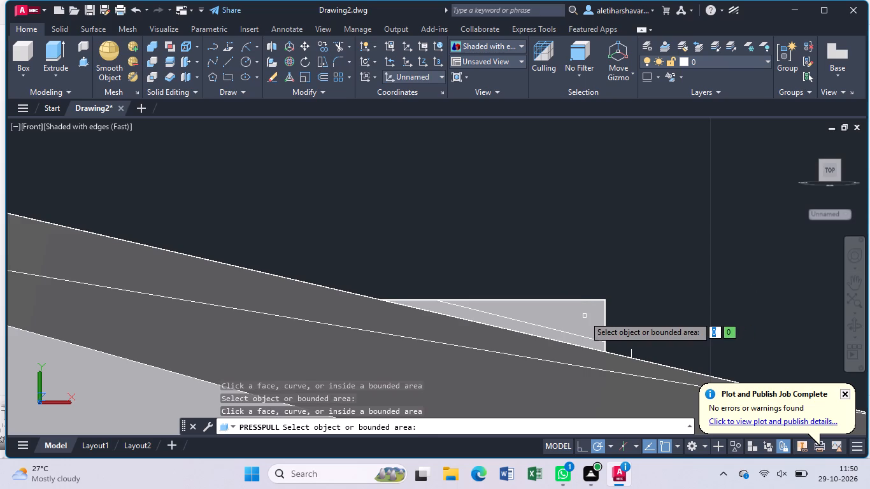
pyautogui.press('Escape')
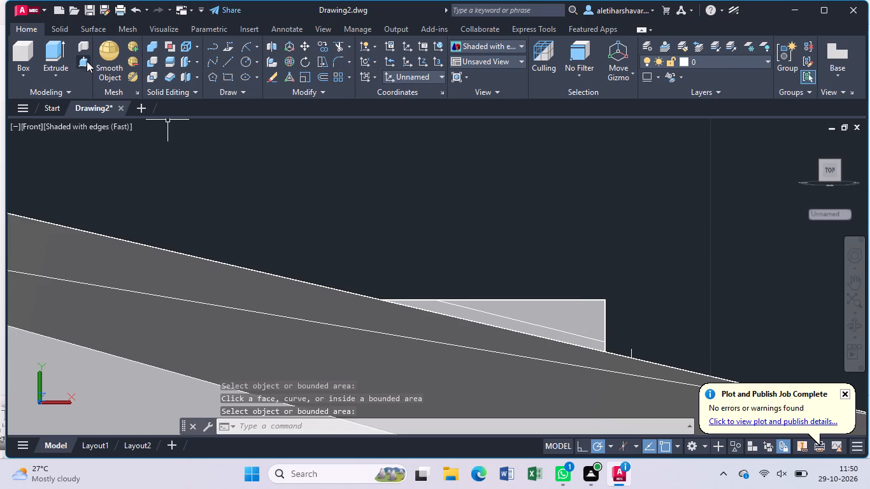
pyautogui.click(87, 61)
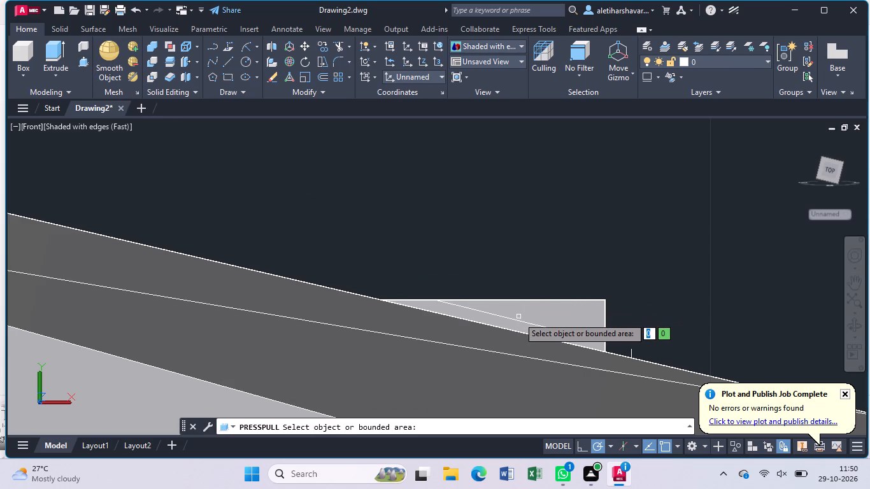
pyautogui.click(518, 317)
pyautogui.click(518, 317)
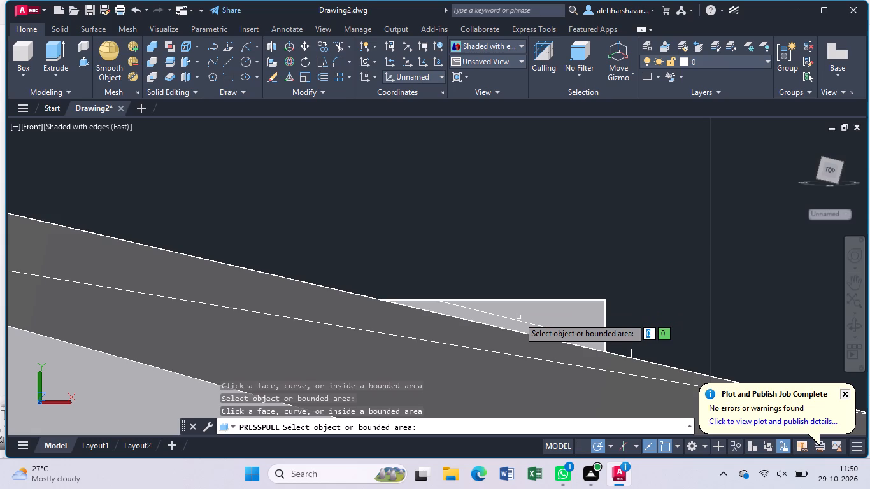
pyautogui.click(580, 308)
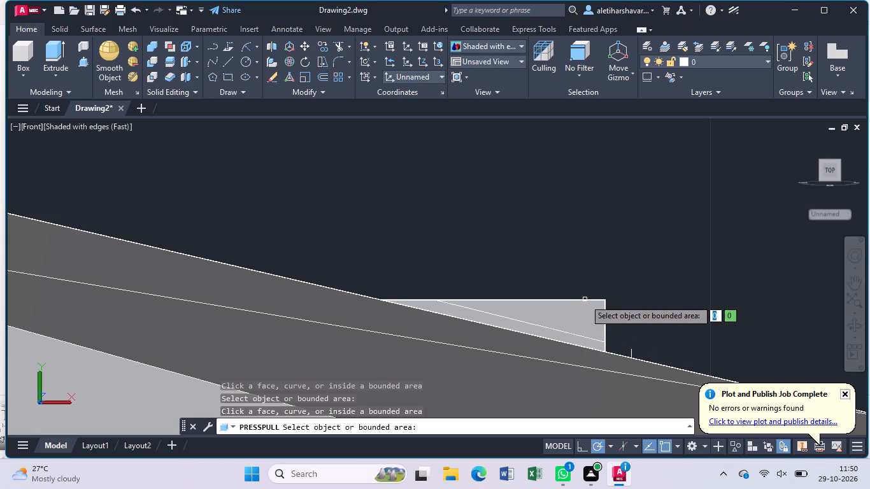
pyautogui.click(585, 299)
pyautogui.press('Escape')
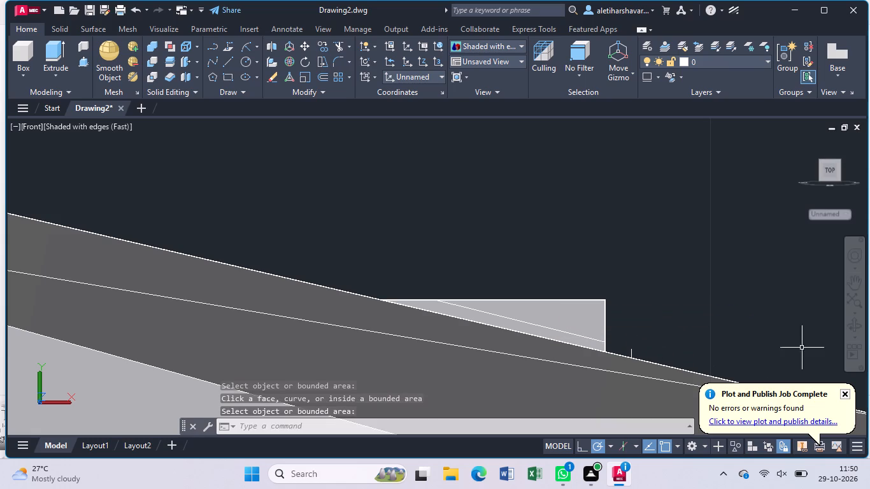
# Examine the protruding rib corner from another angle, and the rib's position on the block and base in the top view.
pyautogui.click(850, 326)
pyautogui.scroll(-8, 753, 325)
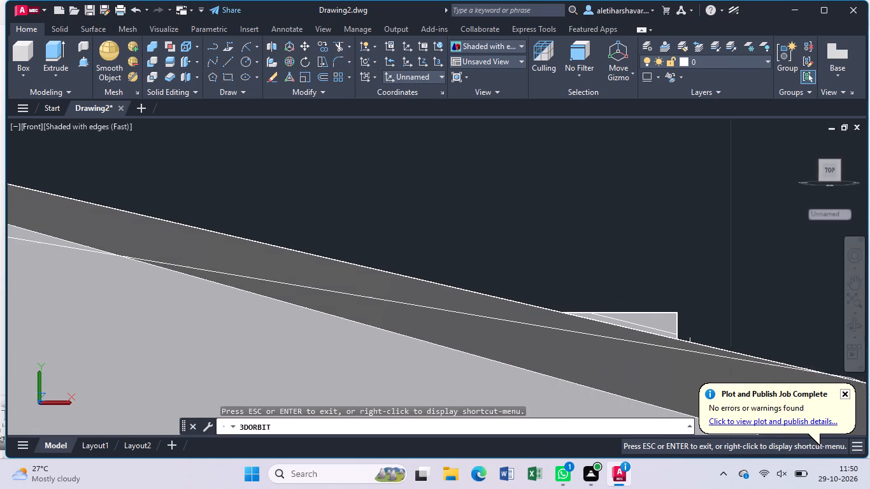
pyautogui.scroll(-20, 750, 326)
pyautogui.scroll(-3, 750, 326)
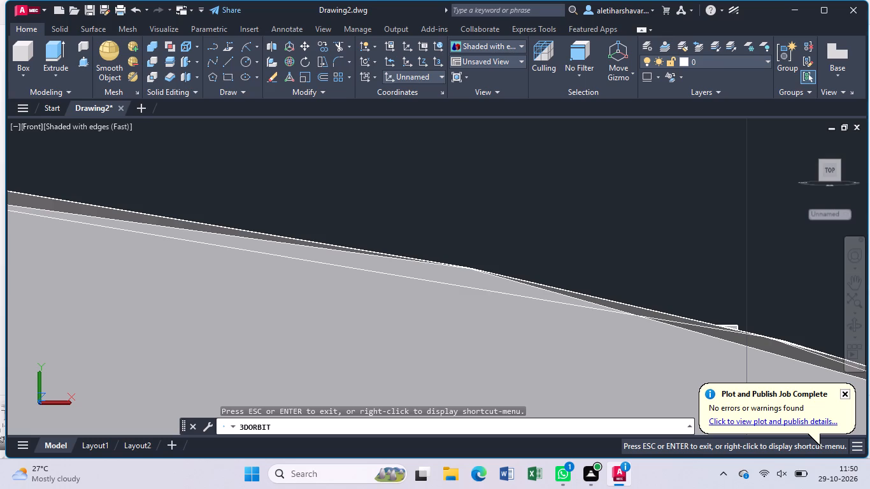
pyautogui.moveTo(749, 322); pyautogui.dragTo(546, 323, button='middle')
pyautogui.moveTo(525, 302); pyautogui.dragTo(518, 306)
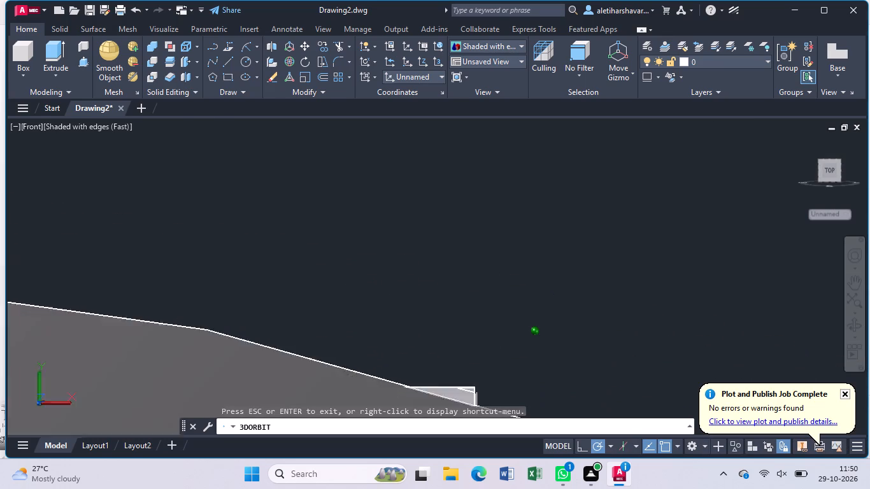
pyautogui.moveTo(518, 306); pyautogui.dragTo(447, 318)
pyautogui.press('Escape')
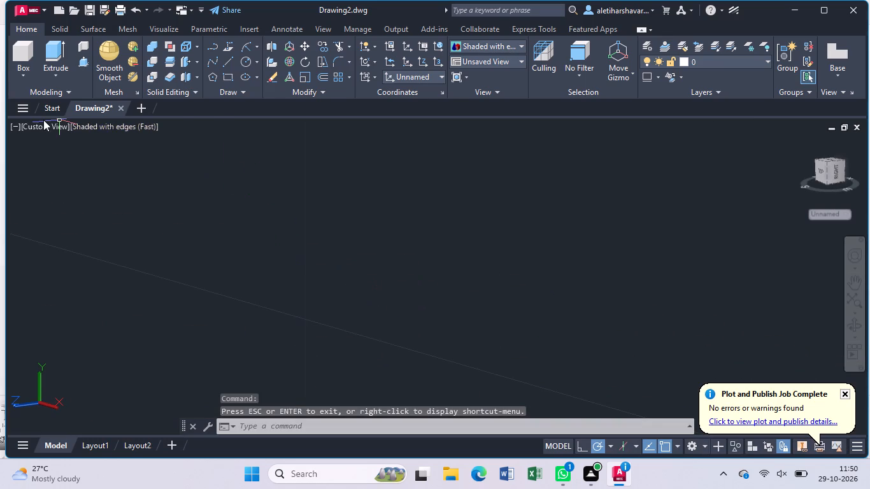
pyautogui.click(49, 123)
pyautogui.click(83, 163)
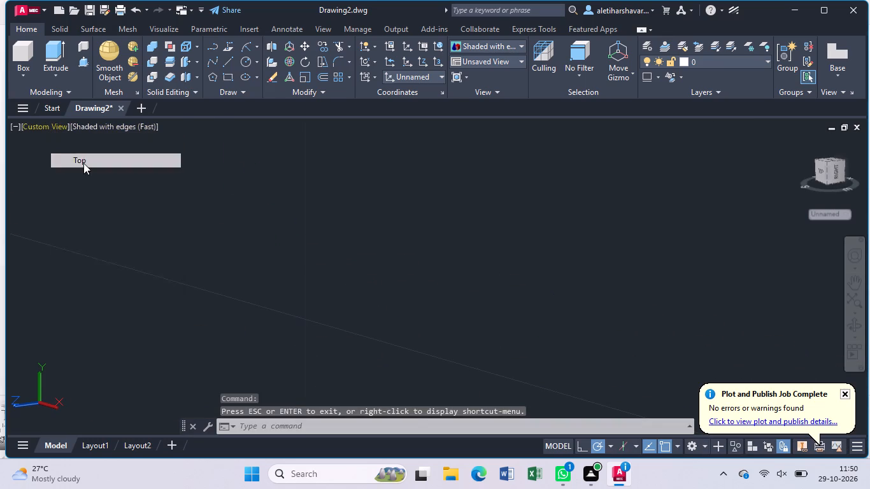
pyautogui.moveTo(647, 348); pyautogui.dragTo(341, 273, button='middle')
pyautogui.moveTo(652, 355); pyautogui.dragTo(469, 311, button='middle')
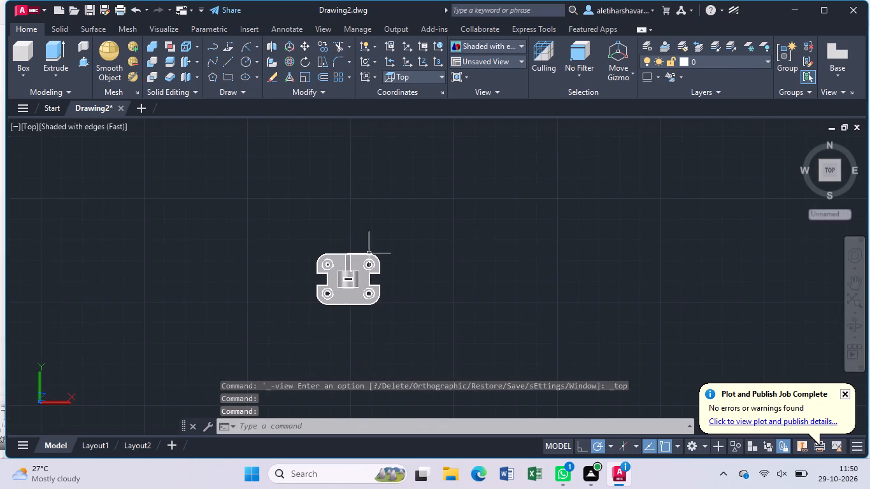
pyautogui.scroll(5, 368, 253)
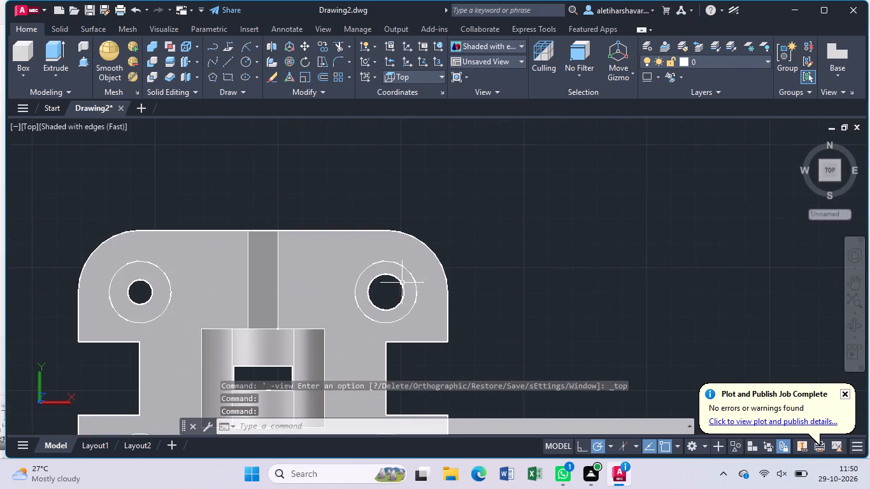
# Examine the whole part, including the rib against the central block's arch, from several orbited angles.
pyautogui.click(859, 325)
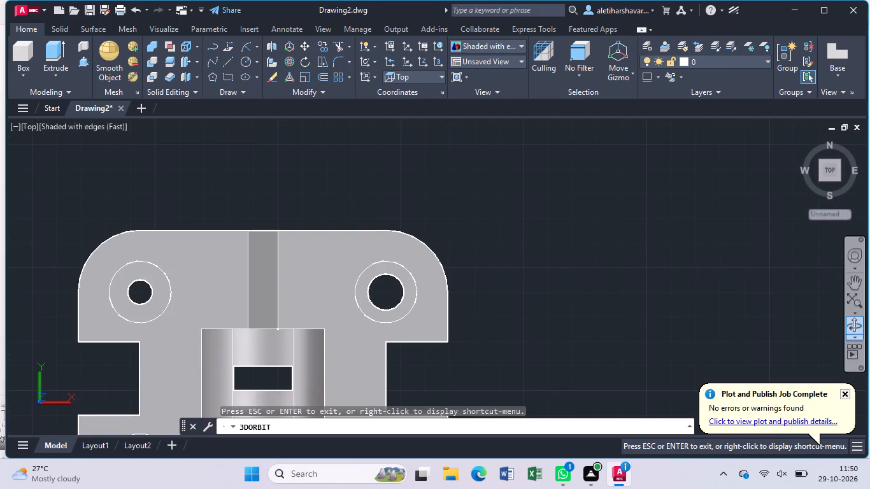
pyautogui.moveTo(631, 271); pyautogui.dragTo(486, 275)
pyautogui.moveTo(482, 270); pyautogui.dragTo(438, 255)
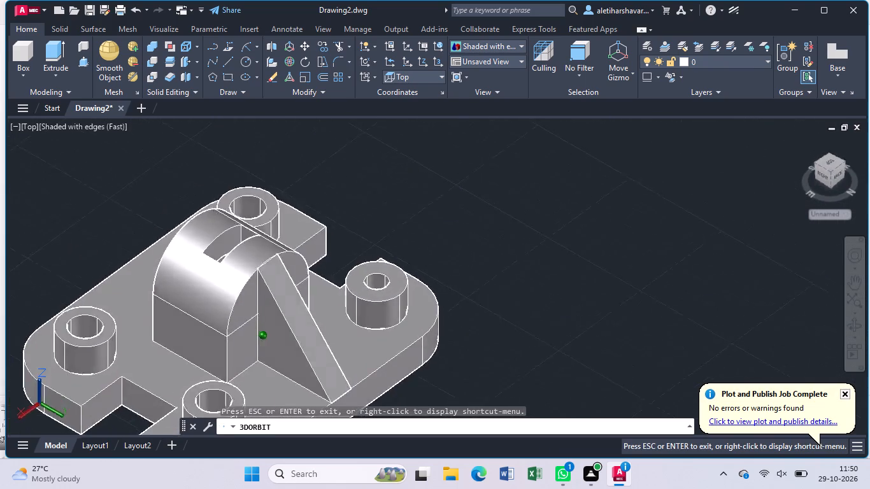
pyautogui.moveTo(438, 255); pyautogui.dragTo(294, 244)
pyautogui.click(289, 243)
pyautogui.moveTo(286, 235); pyautogui.dragTo(445, 258)
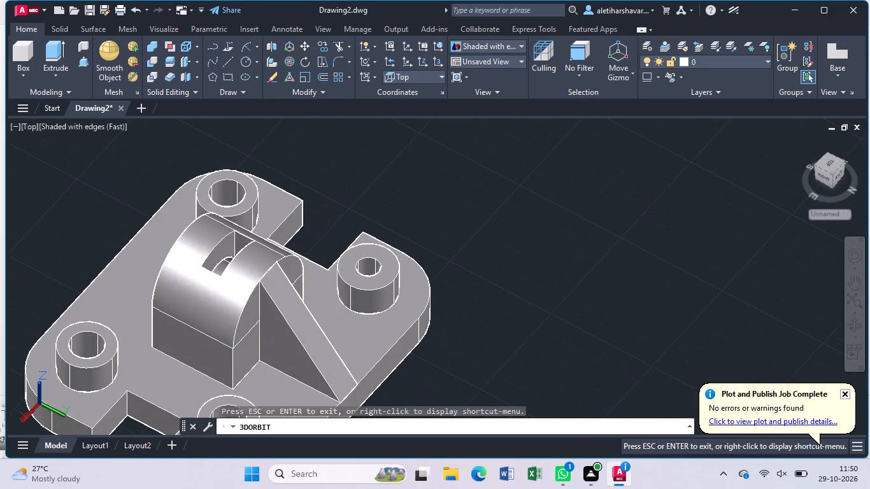
pyautogui.moveTo(469, 344); pyautogui.dragTo(642, 250, button='middle')
pyautogui.scroll(-1, 611, 267)
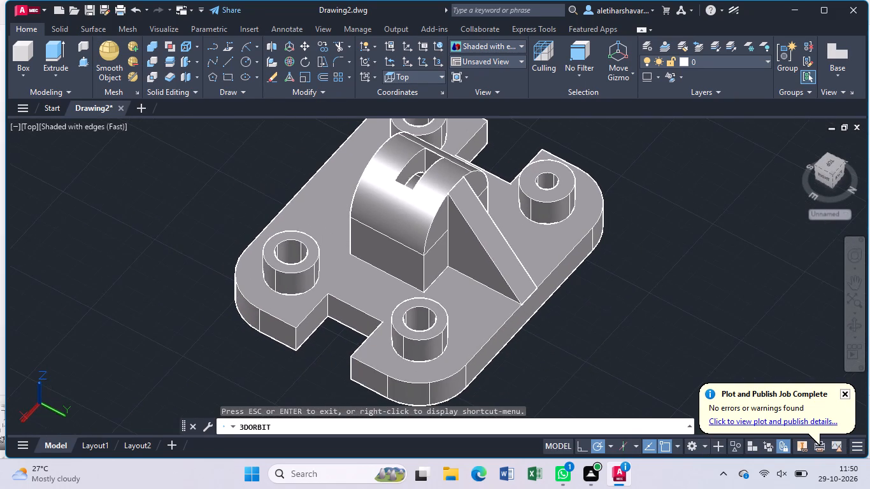
pyautogui.scroll(-2, 609, 277)
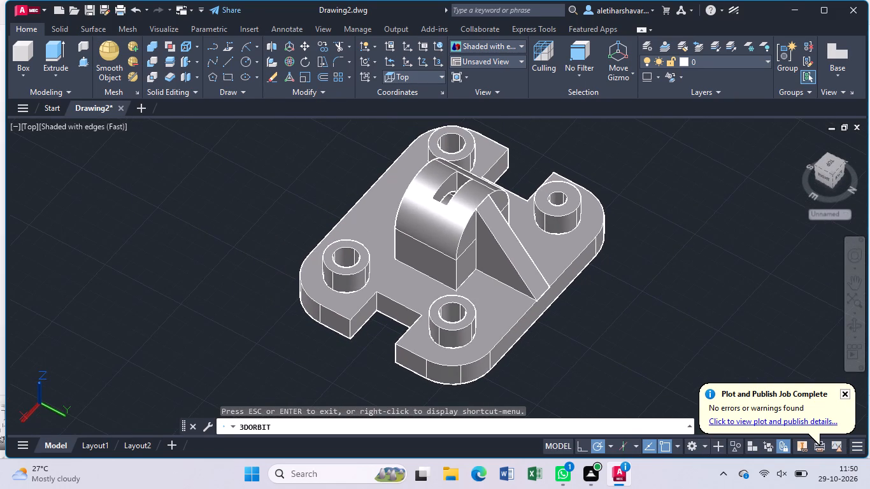
pyautogui.scroll(-1, 577, 308)
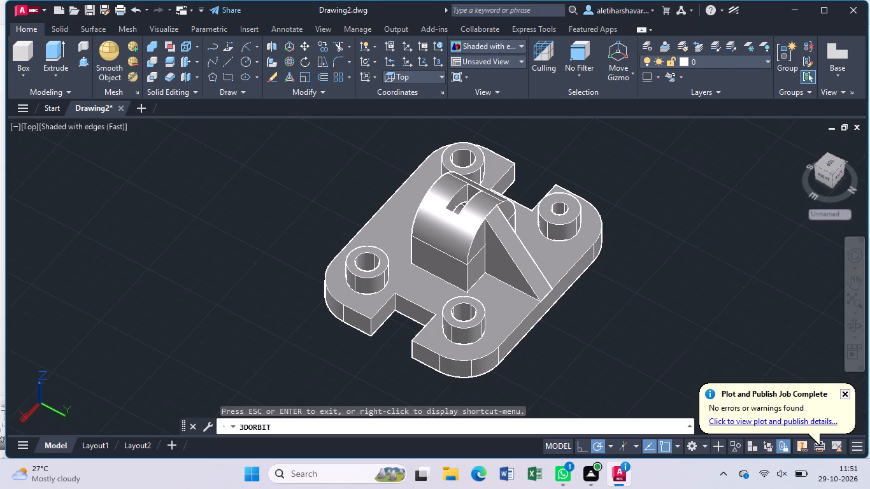
pyautogui.middleClick(575, 322)
pyautogui.moveTo(575, 322); pyautogui.dragTo(578, 304)
pyautogui.moveTo(575, 322); pyautogui.dragTo(578, 304, button='right')
pyautogui.moveTo(580, 308); pyautogui.dragTo(581, 287, button='middle')
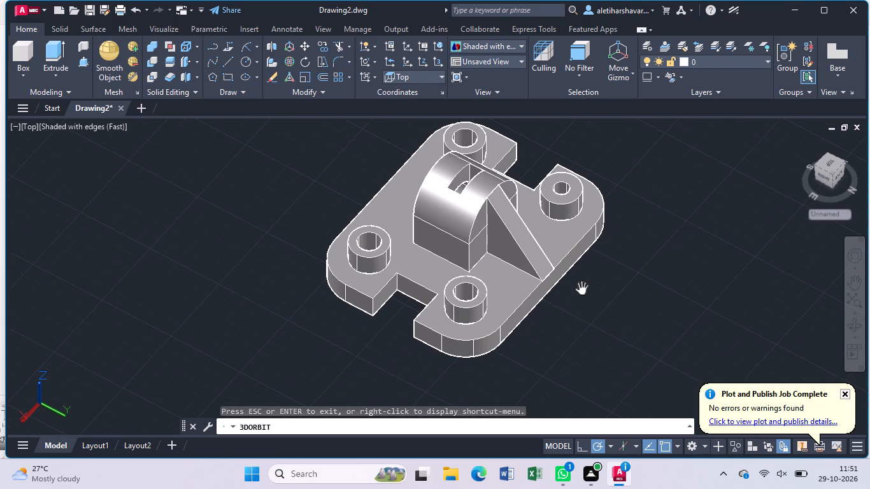
pyautogui.press('Escape')
# Set the viewport's visual style to Shades of Gray.
pyautogui.click(94, 124)
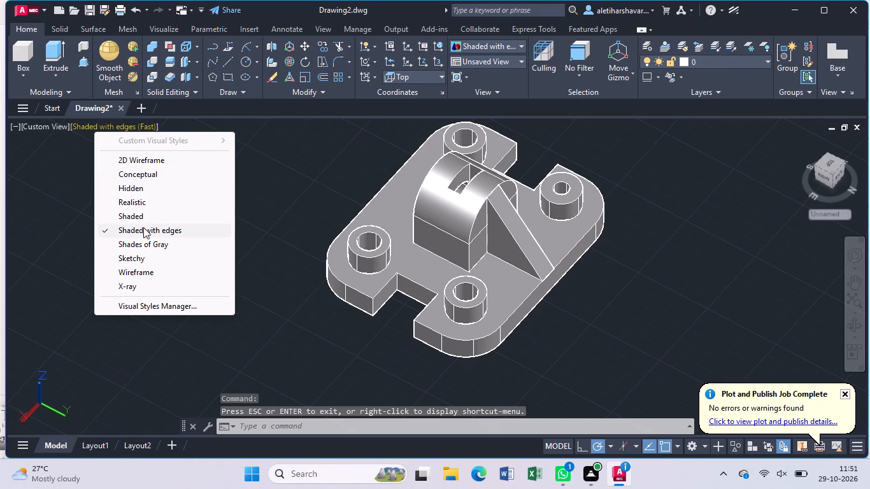
pyautogui.click(157, 247)
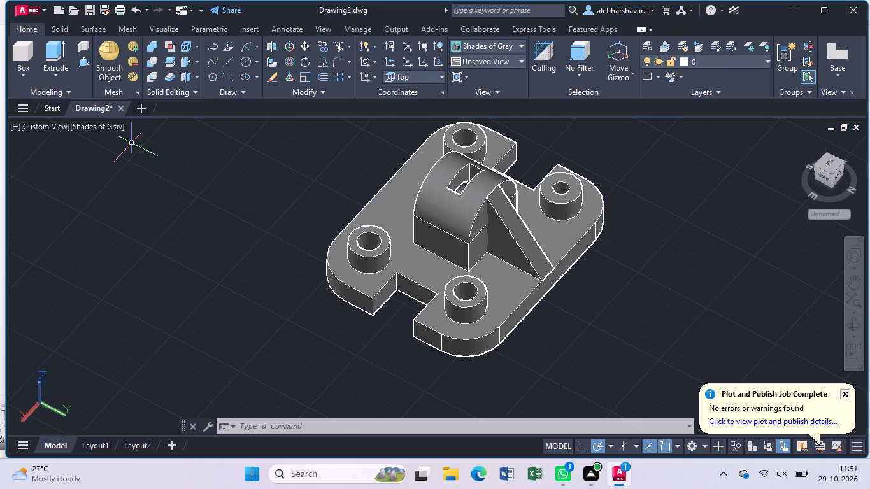
pyautogui.press('Escape')
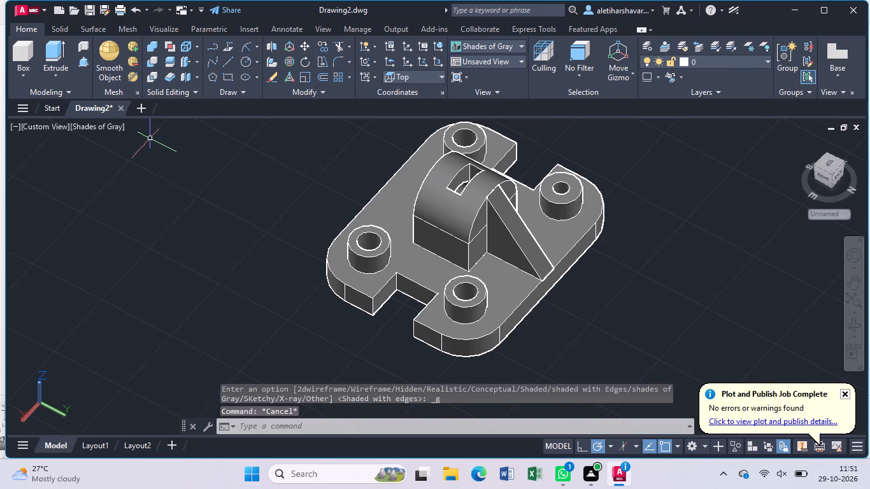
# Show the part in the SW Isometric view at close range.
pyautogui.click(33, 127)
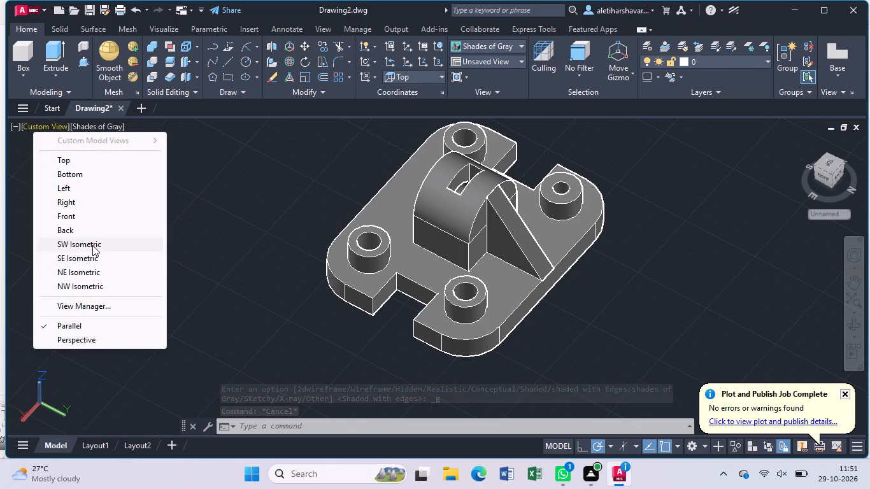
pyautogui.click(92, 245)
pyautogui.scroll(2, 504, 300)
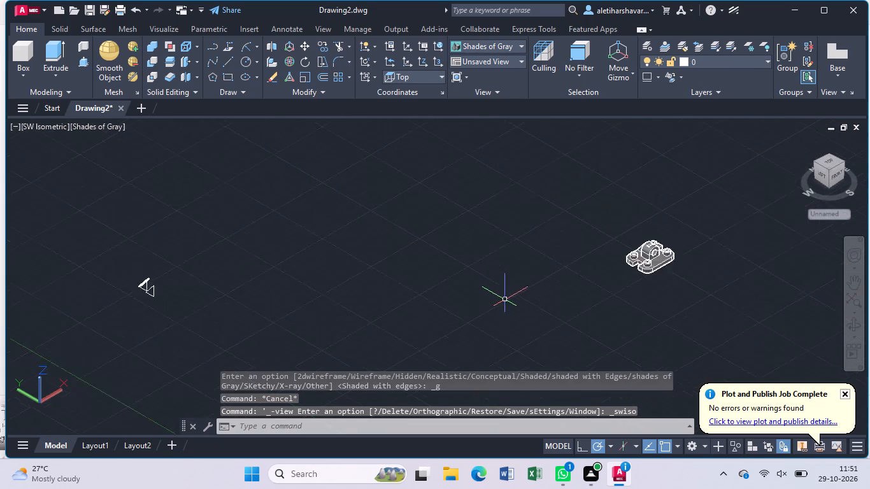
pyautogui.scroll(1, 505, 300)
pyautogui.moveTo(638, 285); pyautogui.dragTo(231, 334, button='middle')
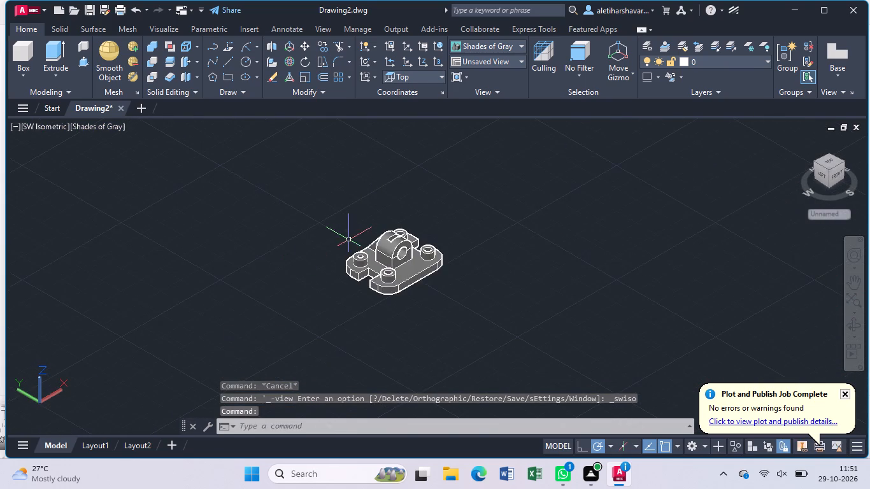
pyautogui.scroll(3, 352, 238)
# Set the view to SE Isometric and frame the whole part with free space around it.
pyautogui.click(53, 124)
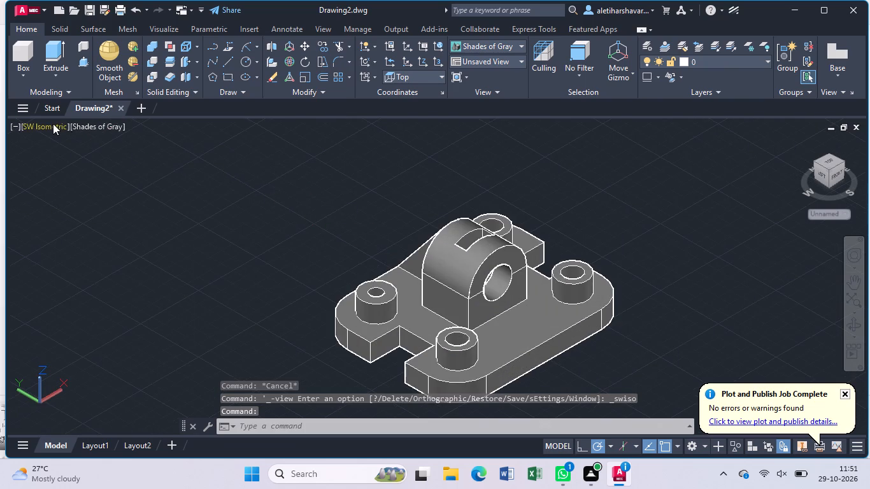
pyautogui.click(108, 260)
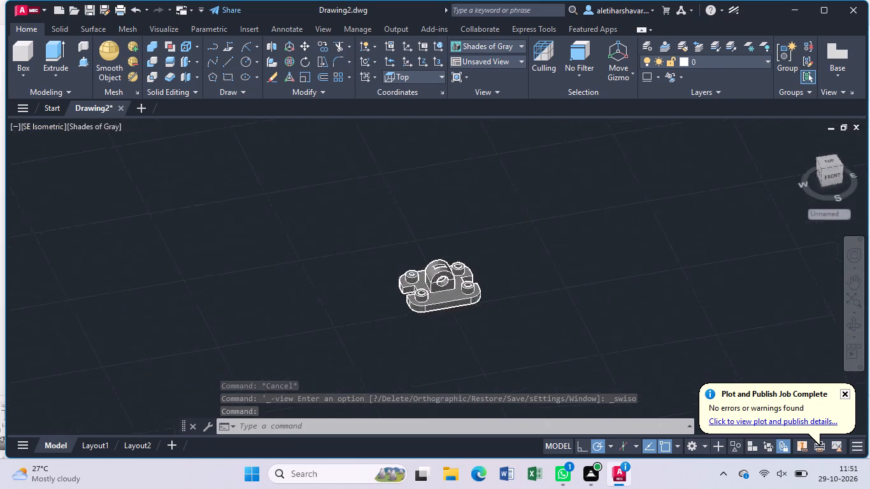
pyautogui.moveTo(452, 364); pyautogui.dragTo(346, 176, button='middle')
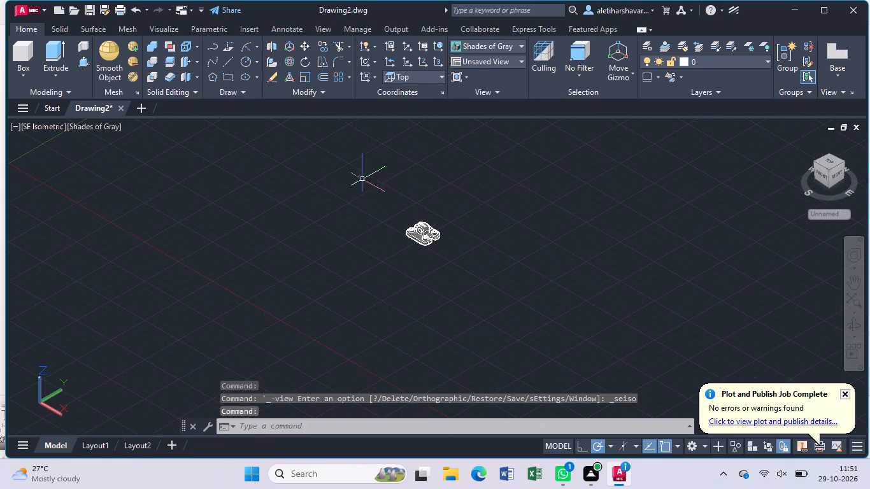
pyautogui.scroll(4, 408, 208)
pyautogui.moveTo(465, 290); pyautogui.dragTo(355, 252, button='middle')
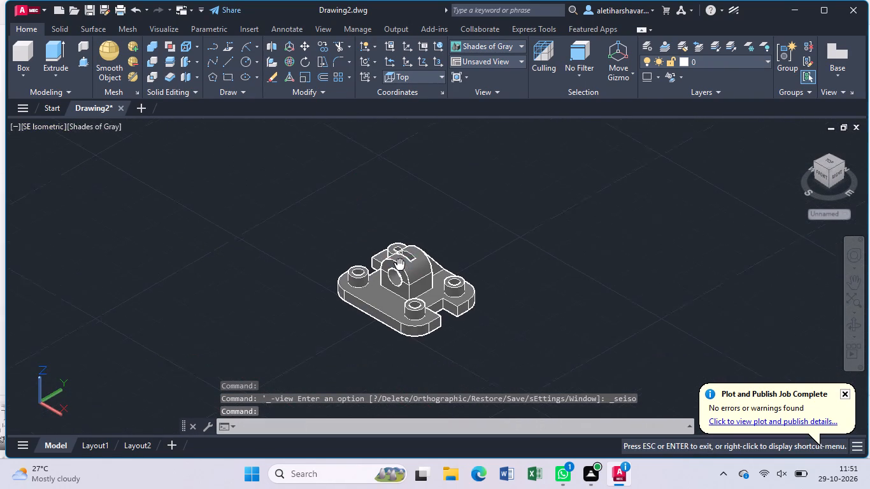
pyautogui.moveTo(355, 252); pyautogui.dragTo(198, 234, button='middle')
pyautogui.scroll(3, 270, 194)
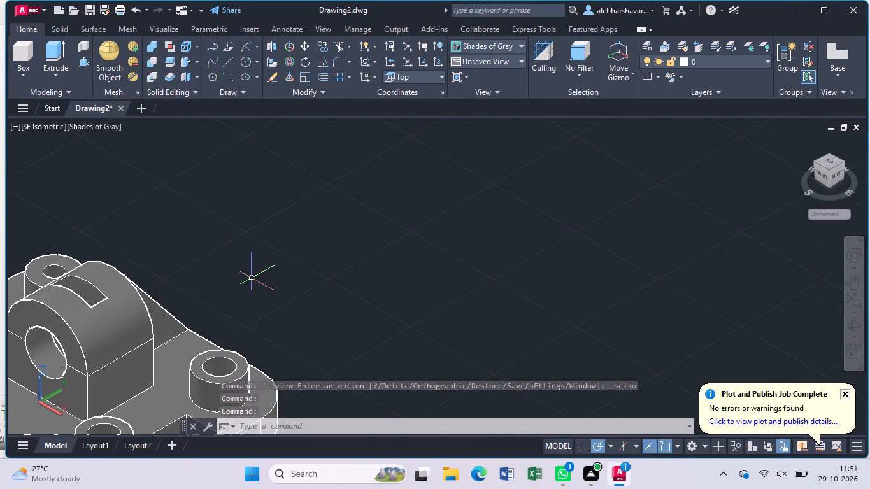
pyautogui.moveTo(252, 279); pyautogui.dragTo(461, 164, button='middle')
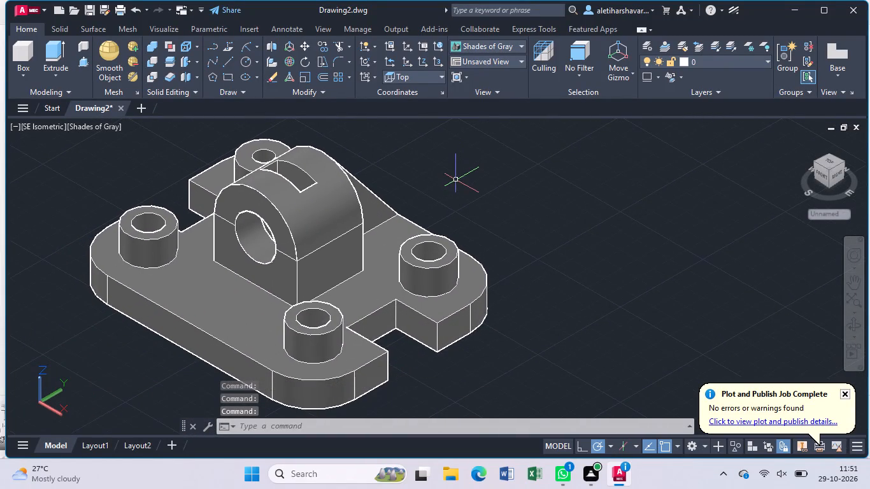
pyautogui.scroll(-1, 456, 180)
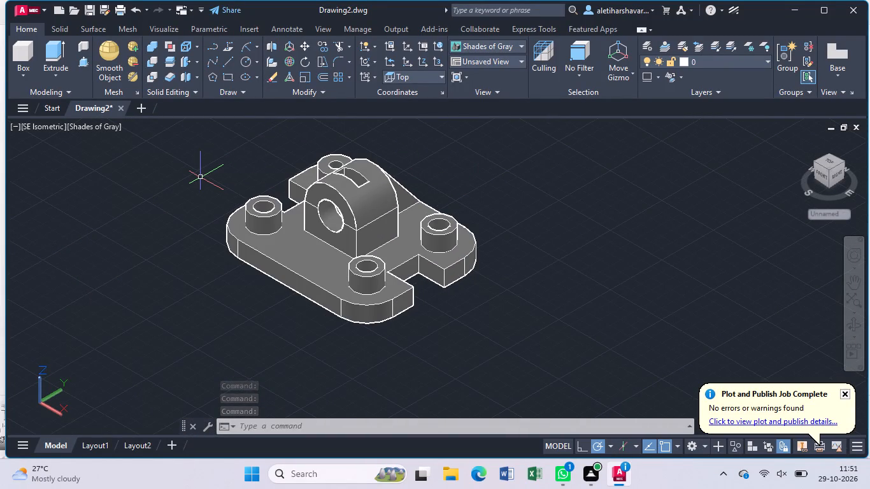
# Save the drawing in Documents under the name Trunnion Mount.
pyautogui.hotkey('ctrl', 's')
pyautogui.press('BackSpace')
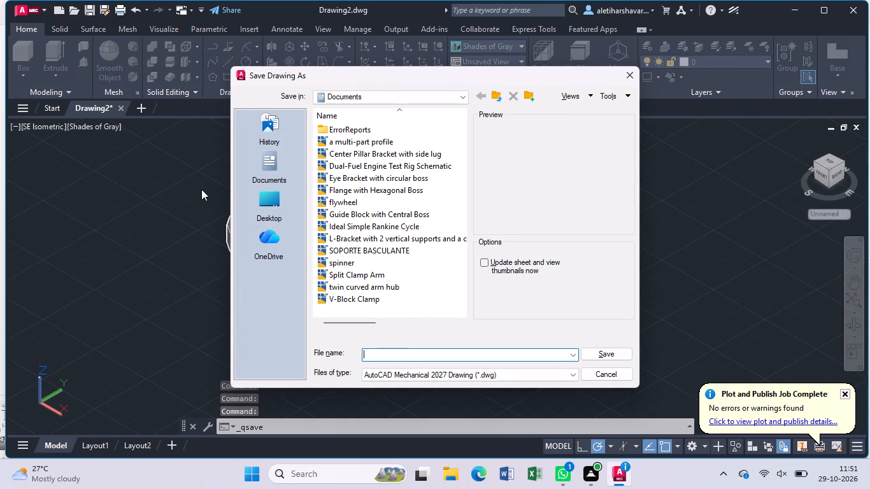
pyautogui.hotkey('ctrl', 'v')
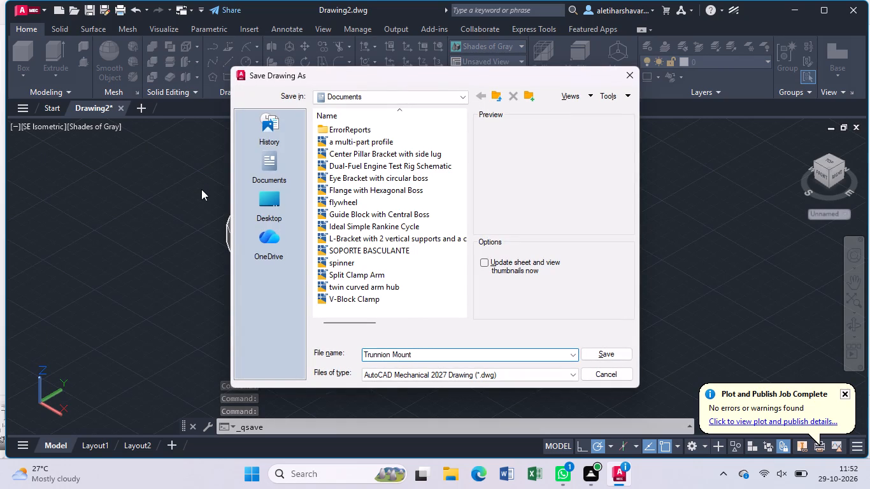
pyautogui.click(601, 356)
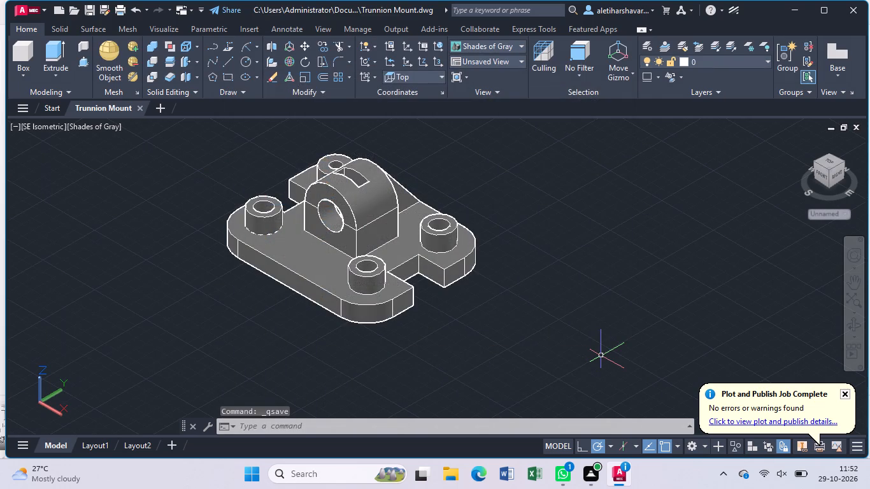
# Set up a centred landscape plot on ISO A4 (297.00 x 210.00 MM) paper with the DWG To PDF.pc3 plotter.
pyautogui.write('plo')
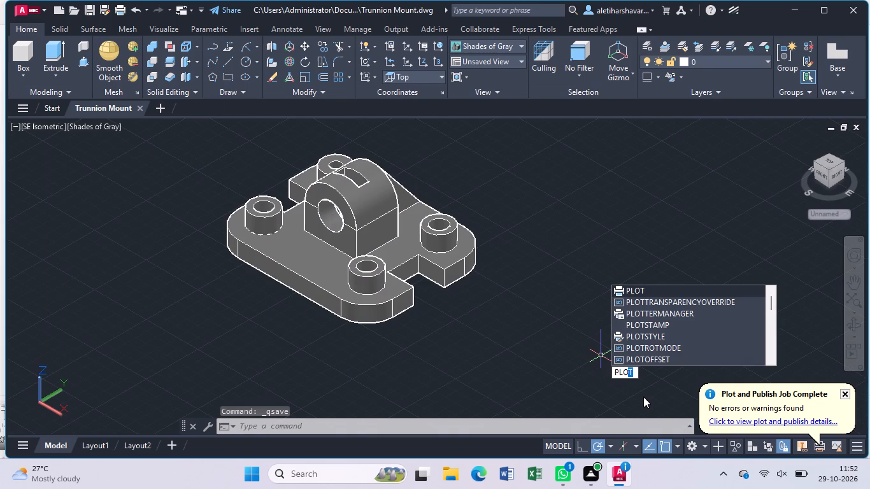
pyautogui.click(659, 293)
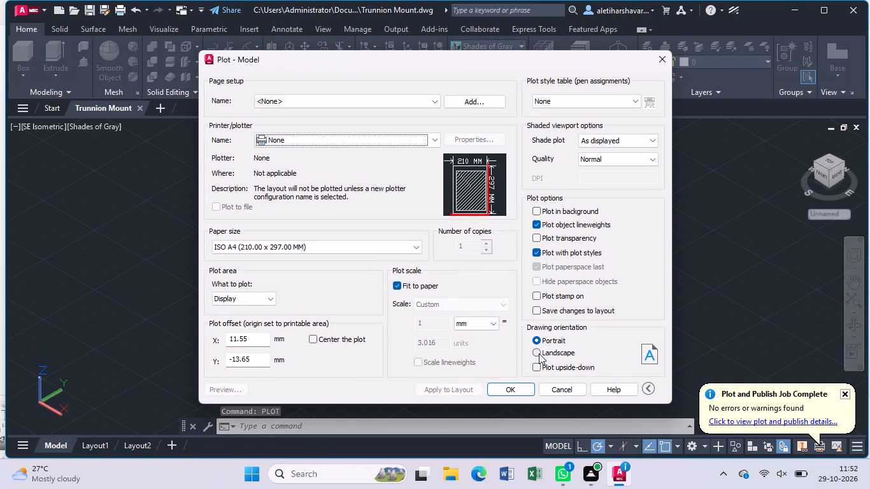
pyautogui.click(539, 353)
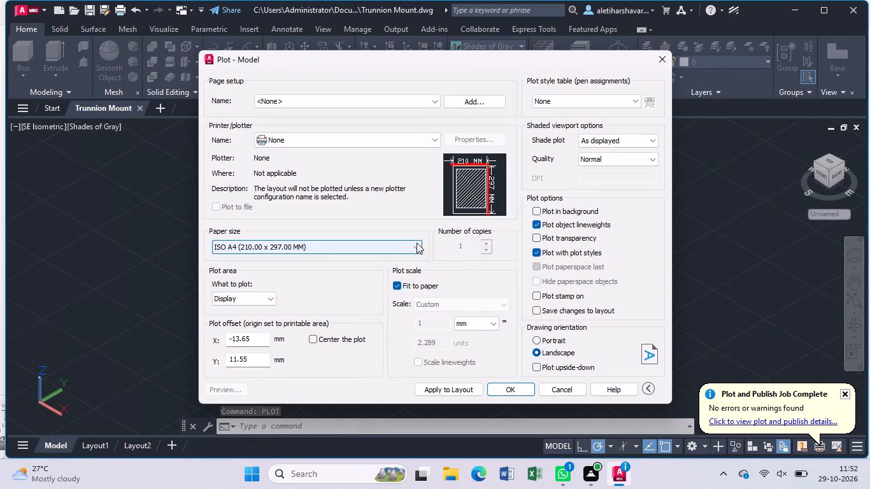
pyautogui.click(417, 243)
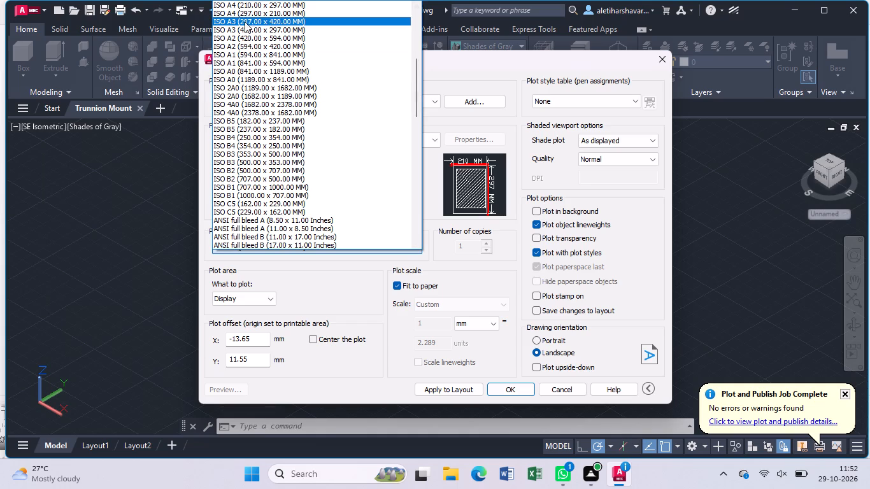
pyautogui.click(250, 14)
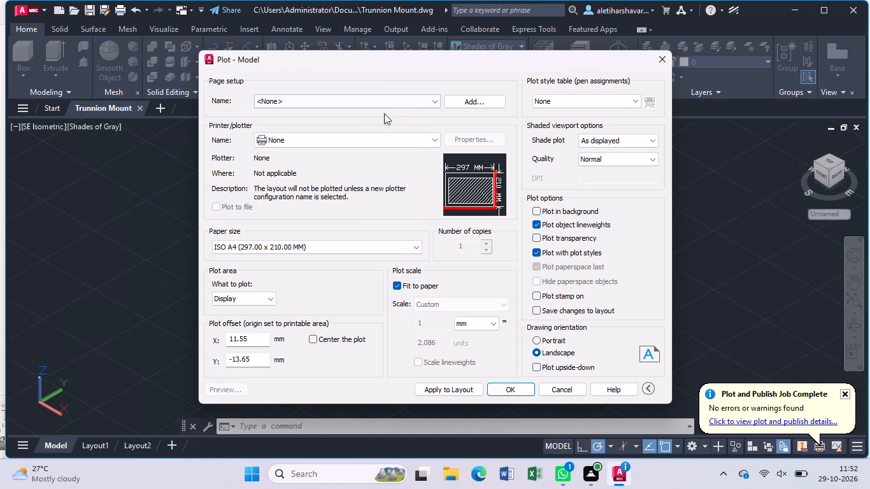
pyautogui.click(434, 139)
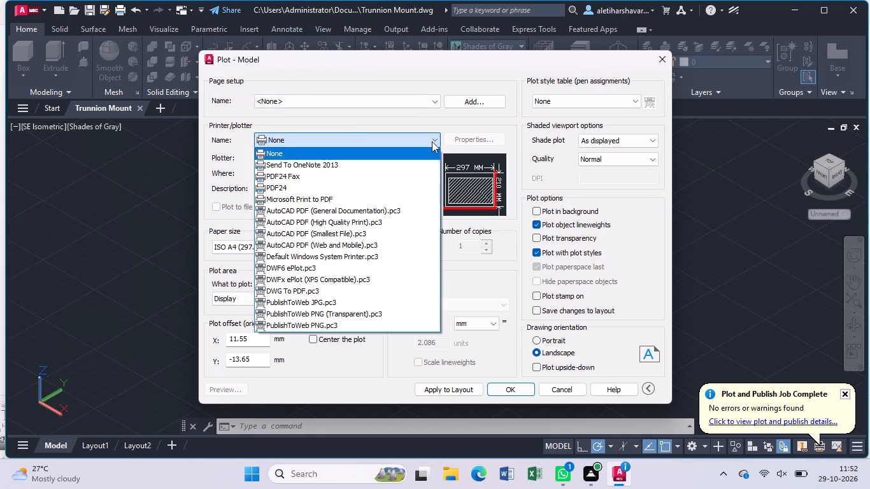
pyautogui.click(368, 288)
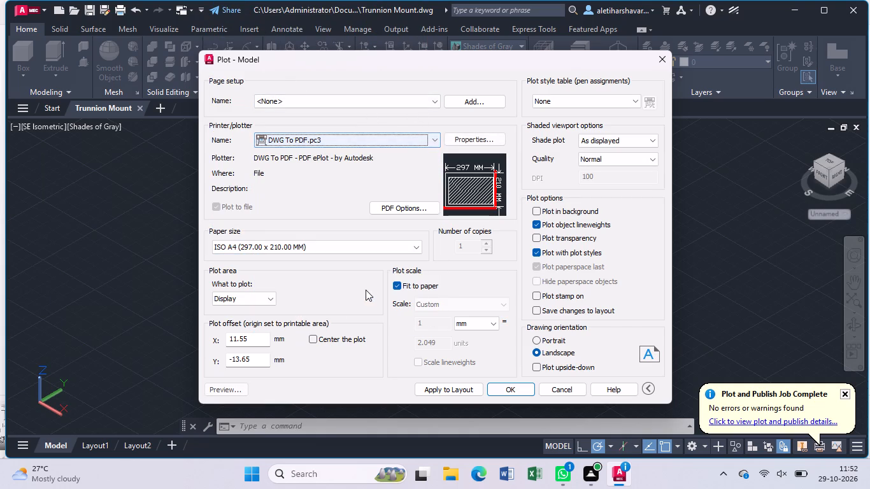
pyautogui.click(313, 339)
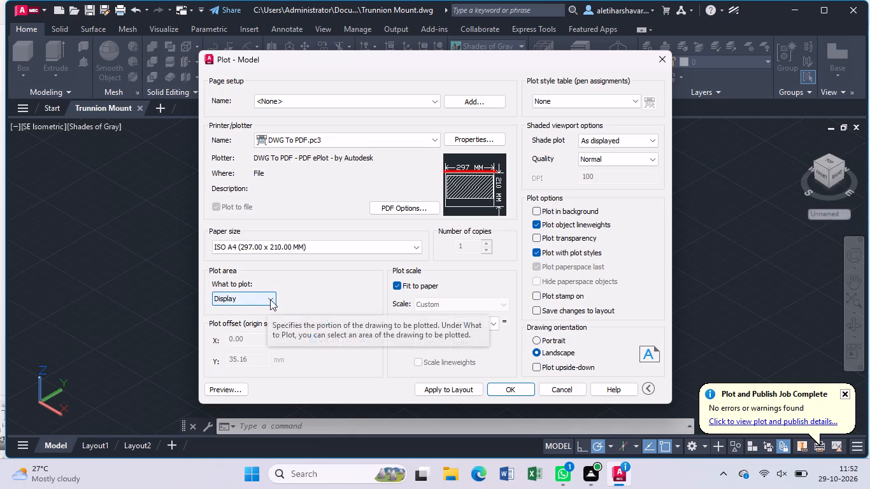
# Set the plot area to a window enclosing the whole part with a margin around it.
pyautogui.click(270, 299)
pyautogui.click(264, 333)
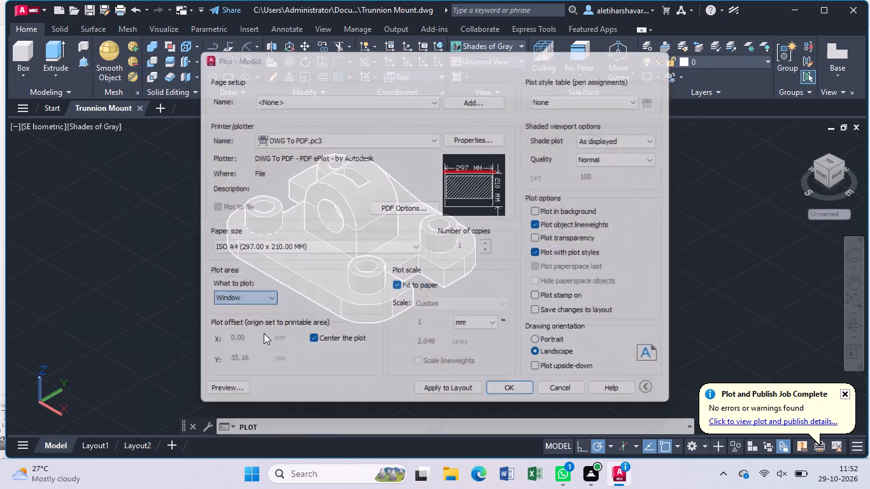
pyautogui.click(201, 136)
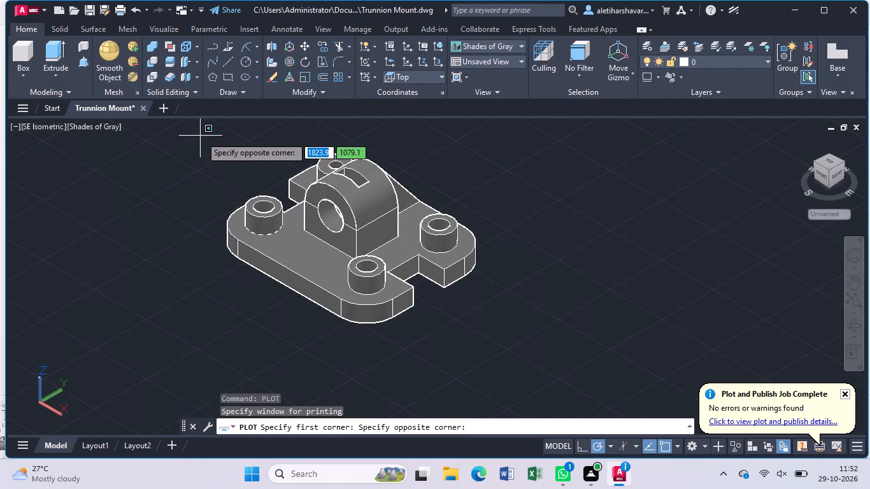
pyautogui.click(507, 349)
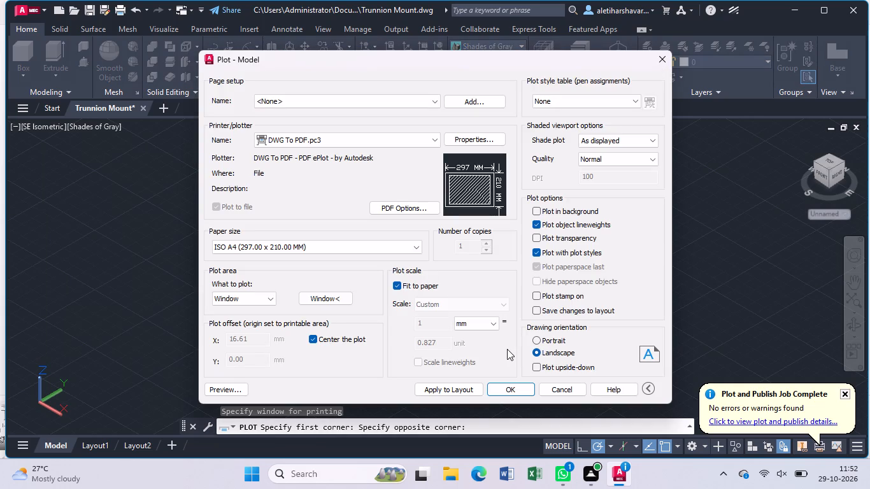
# Plot to Trunnion Mount-Model.pdf in Documents and close the PDF that opens.
pyautogui.click(517, 393)
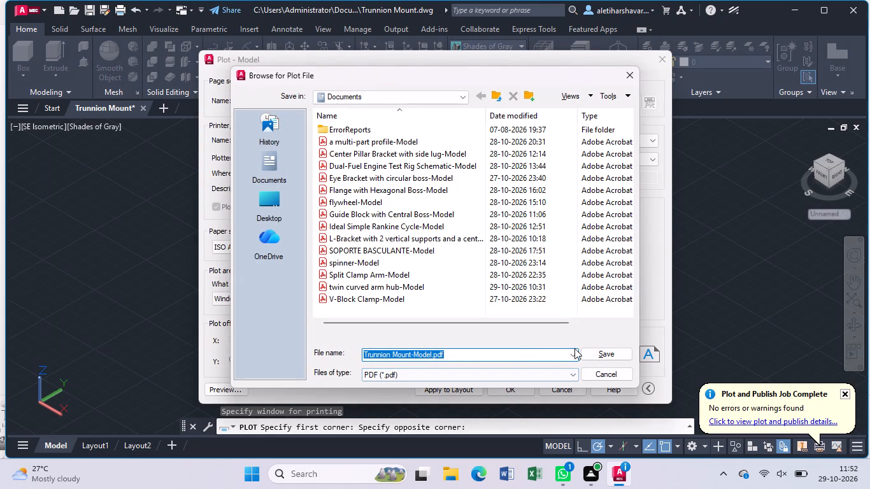
pyautogui.click(594, 353)
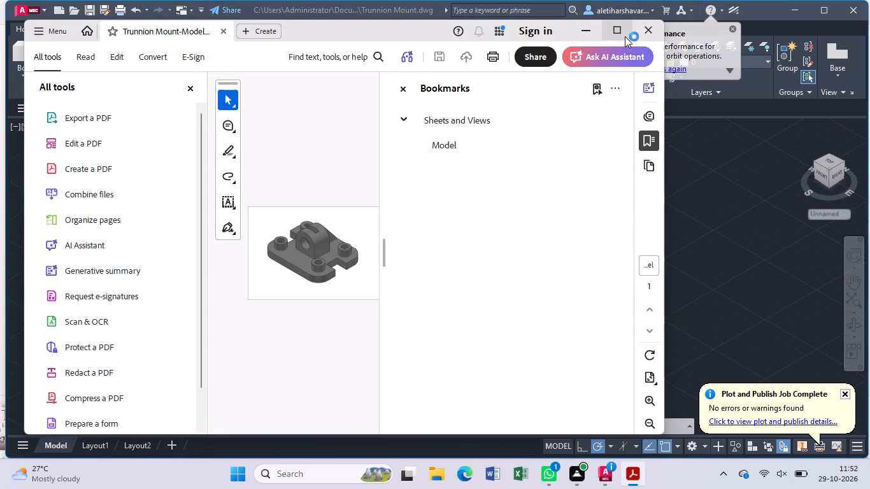
pyautogui.click(639, 29)
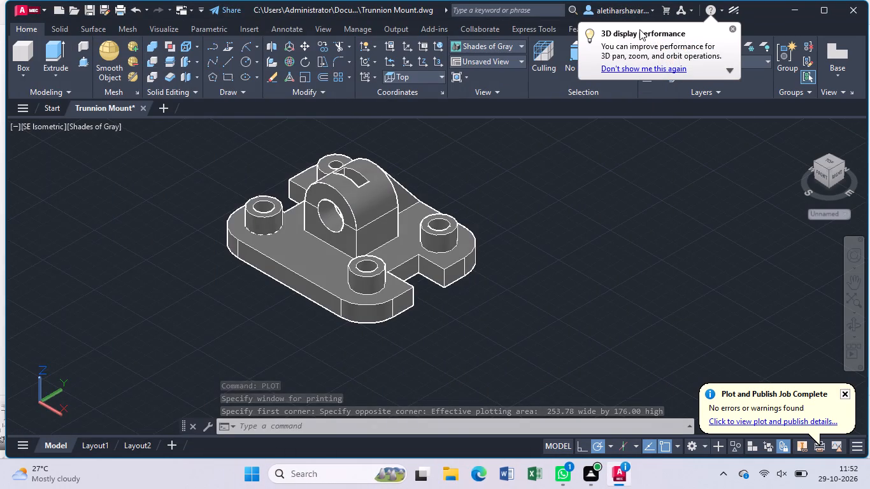